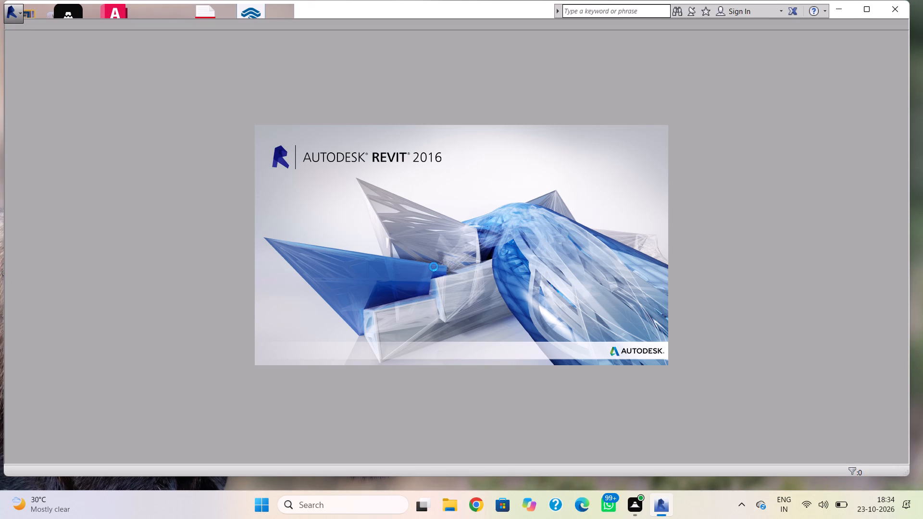
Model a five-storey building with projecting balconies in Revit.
Switch to the Autodesk Revit 2016 window.
left_click(667, 509)
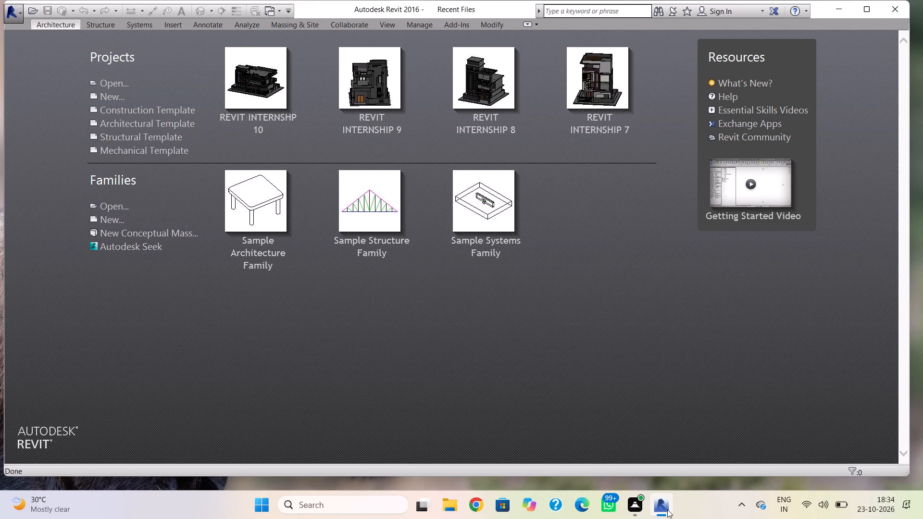
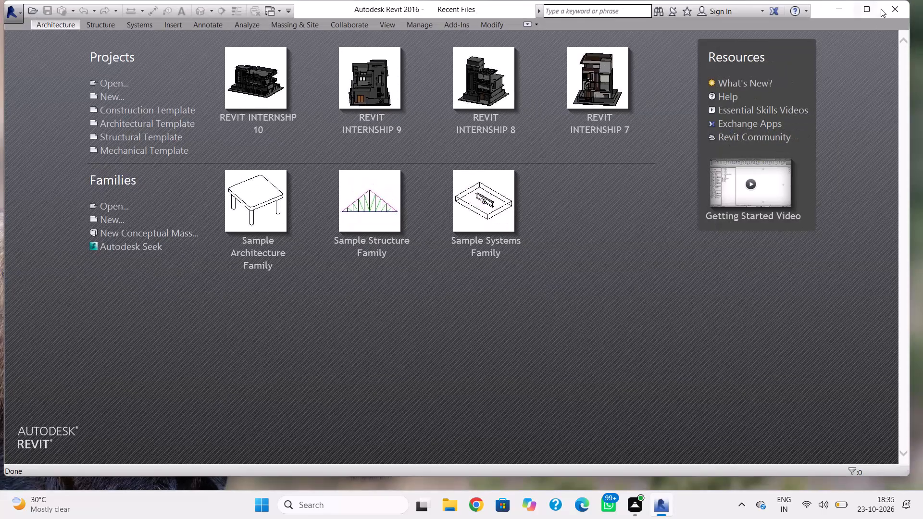
Maximize the Revit window and start a new project from the Architectural Template.
left_click(873, 10)
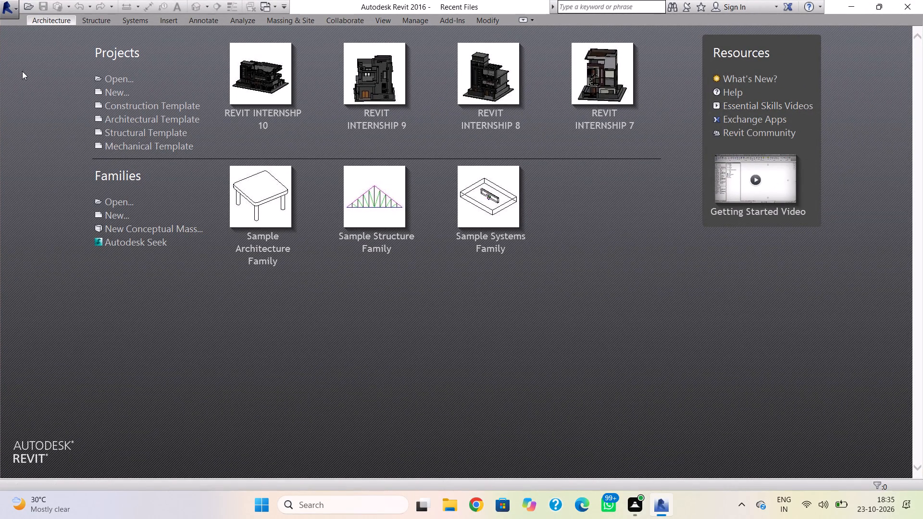
left_click(125, 114)
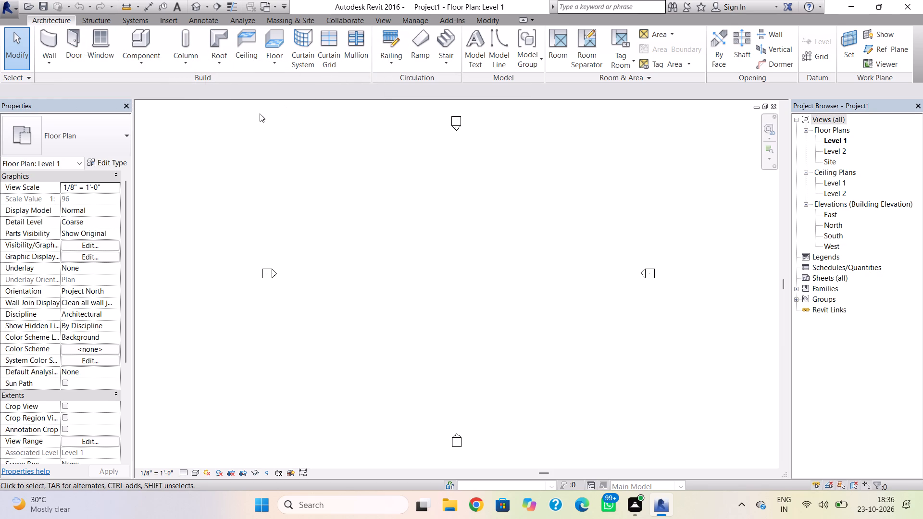
Draw a rectangle of Generic - 8" walls about 36' by 32' on Level 1, between the elevation markers.
left_click(49, 48)
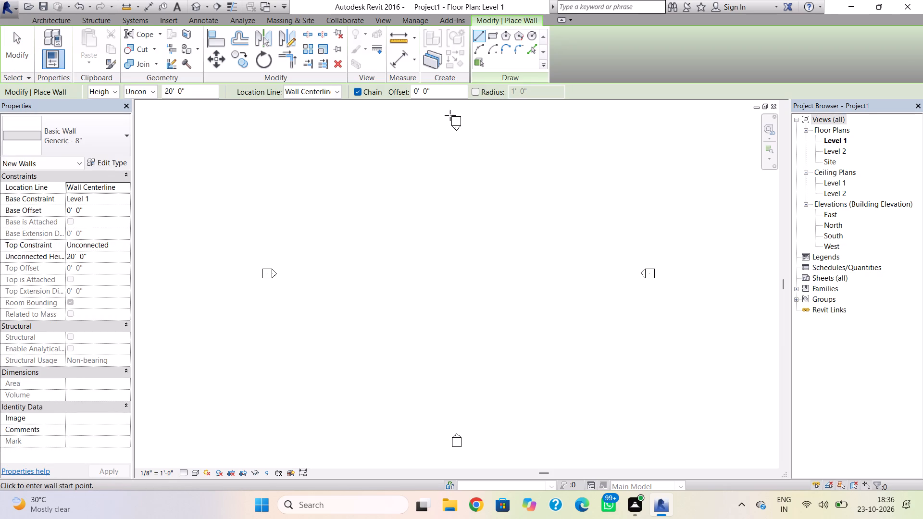
left_click(494, 39)
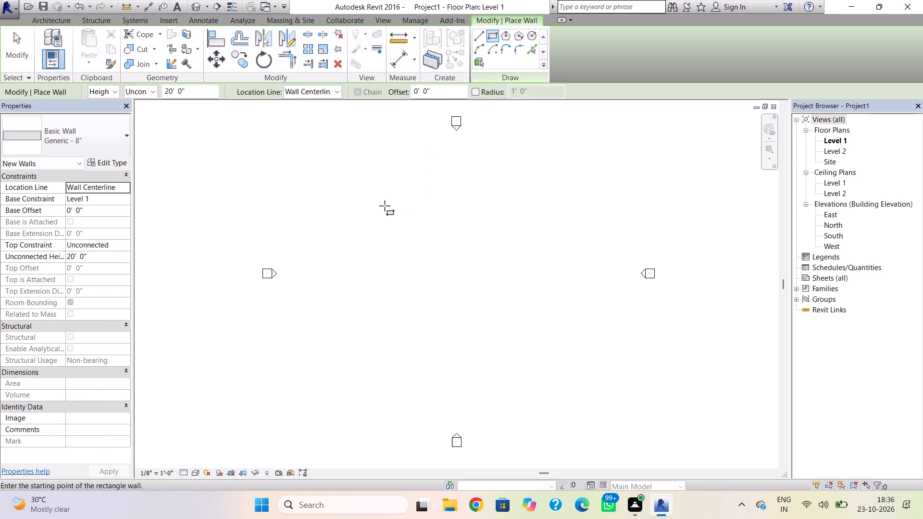
left_click(385, 206)
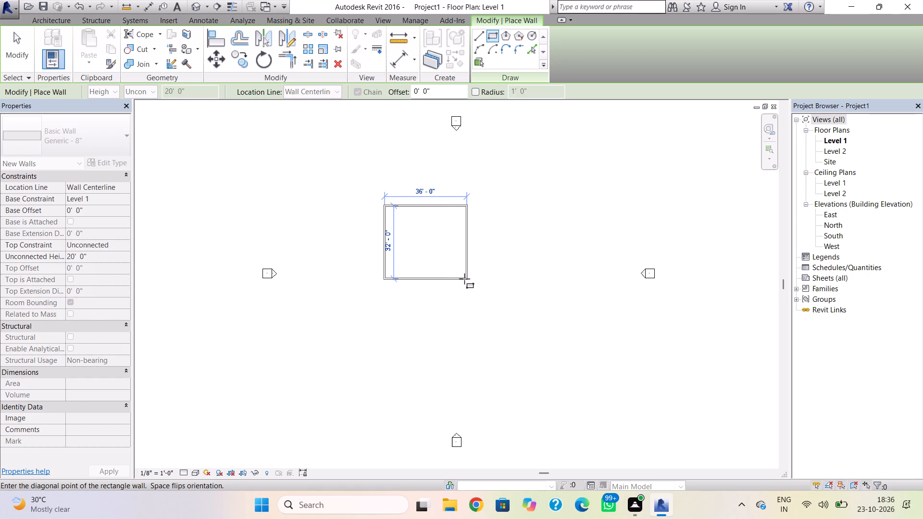
left_click(464, 279)
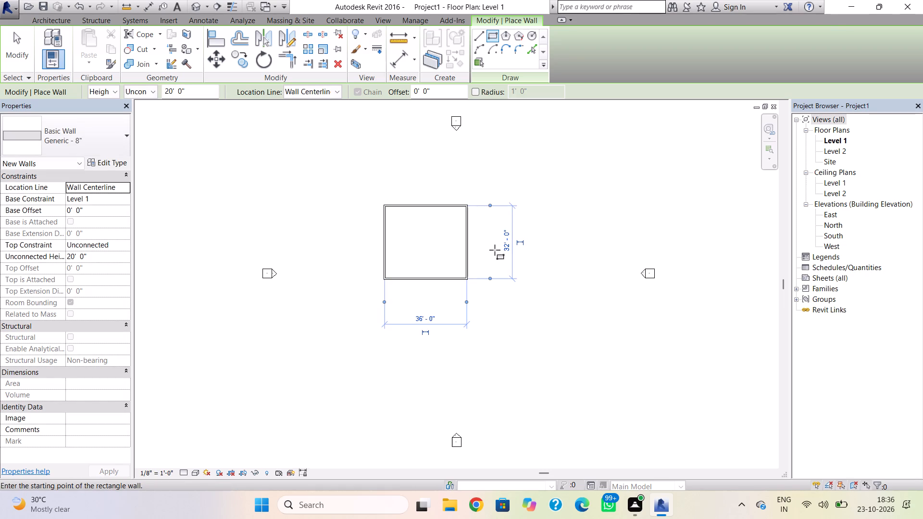
key("Escape")
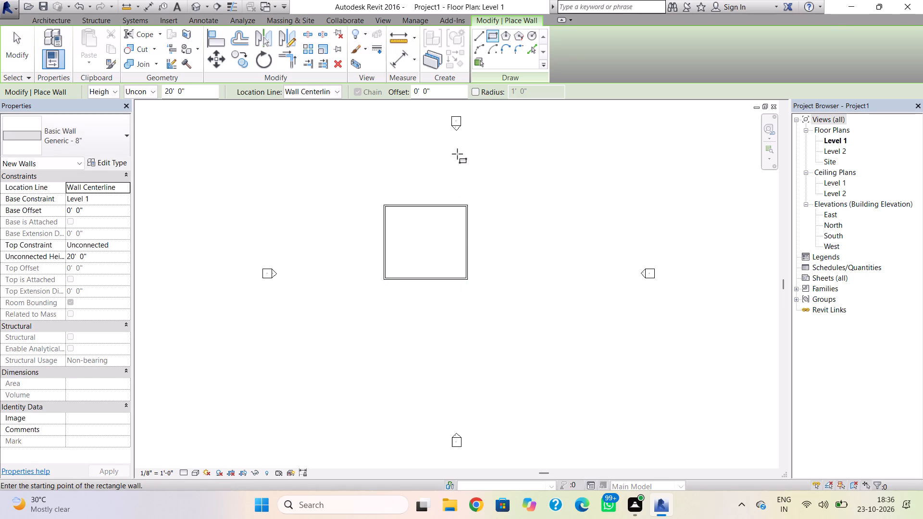
key("Escape")
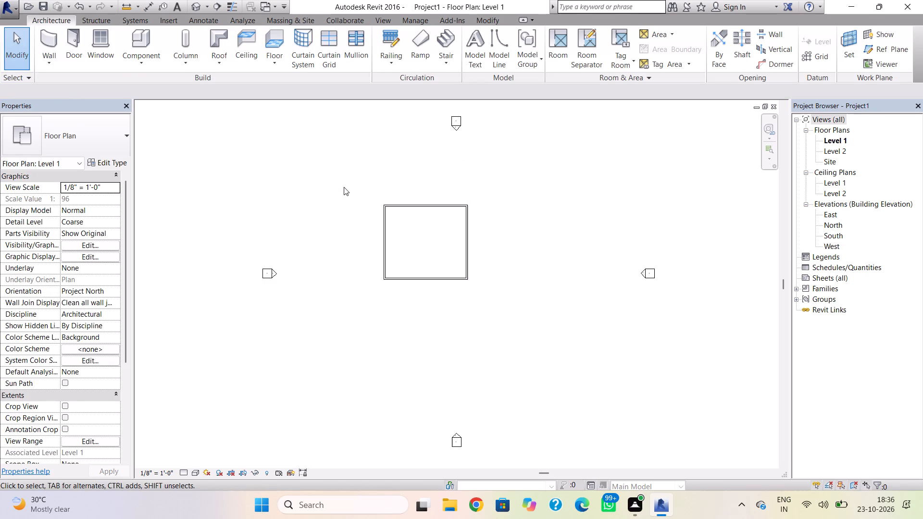
Create a Generic - 12" floor on Level 1 with a rectangular boundary about 56' by 48' surrounding the walls.
left_click(264, 51)
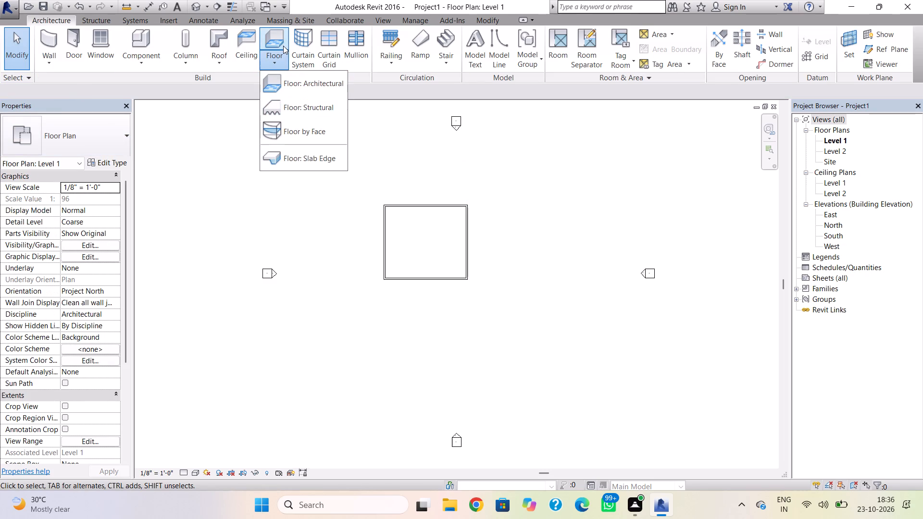
left_click(283, 46)
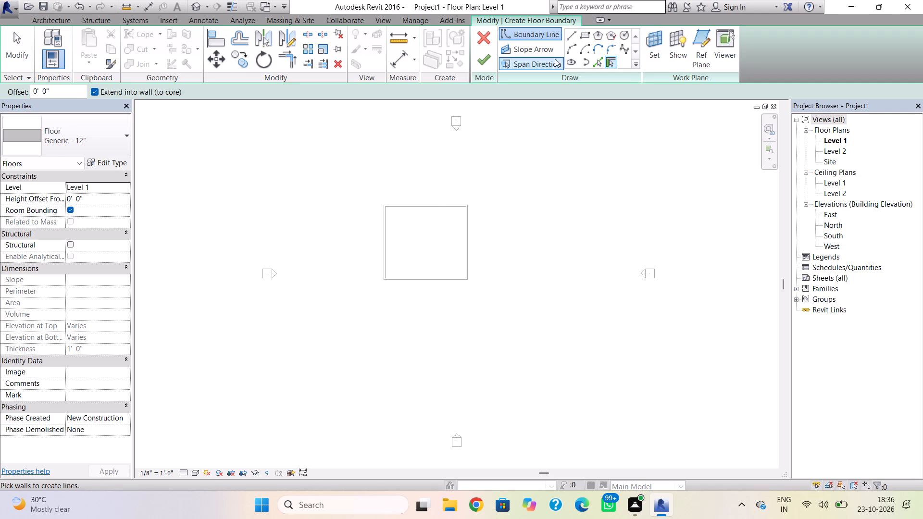
left_click(587, 35)
left_click(363, 188)
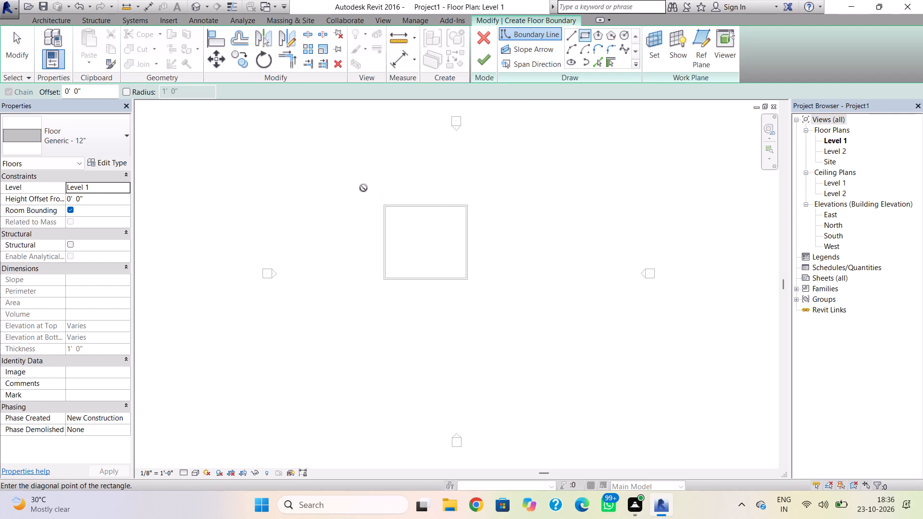
left_click(491, 298)
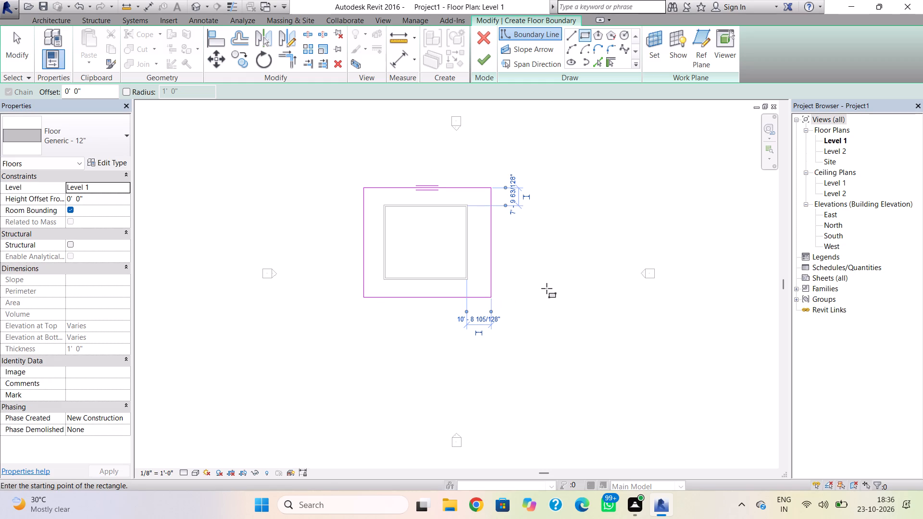
key("Escape")
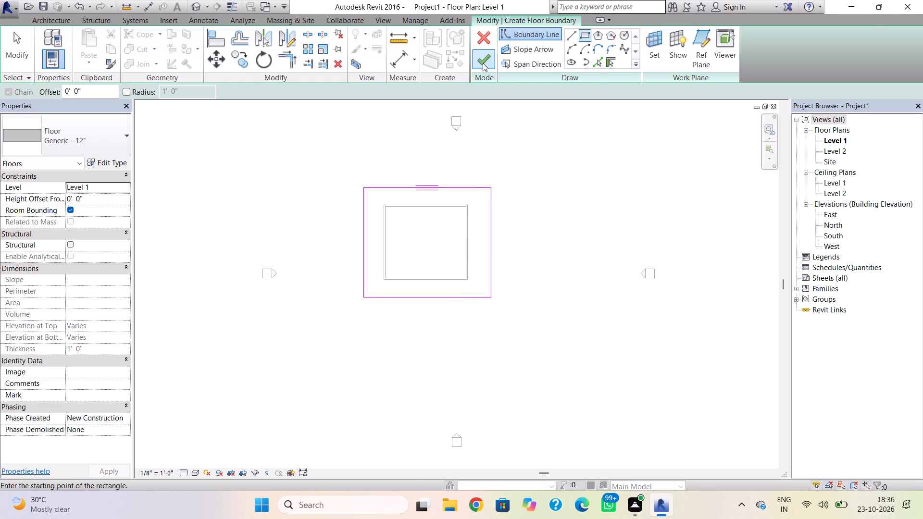
left_click(483, 63)
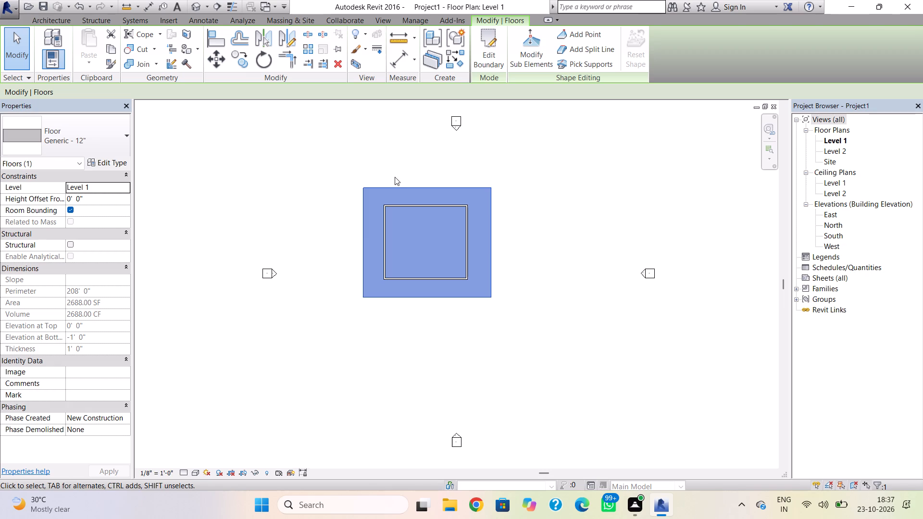
left_click(390, 163)
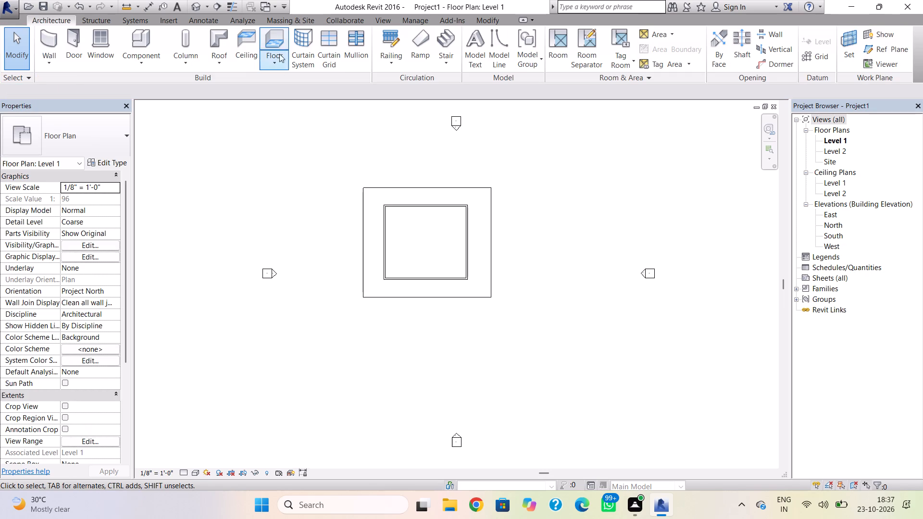
Start a footprint roof moved to Level 2 and sketch its rectangular boundary over the walls, about 36'-8" by 31'-4".
left_click(224, 41)
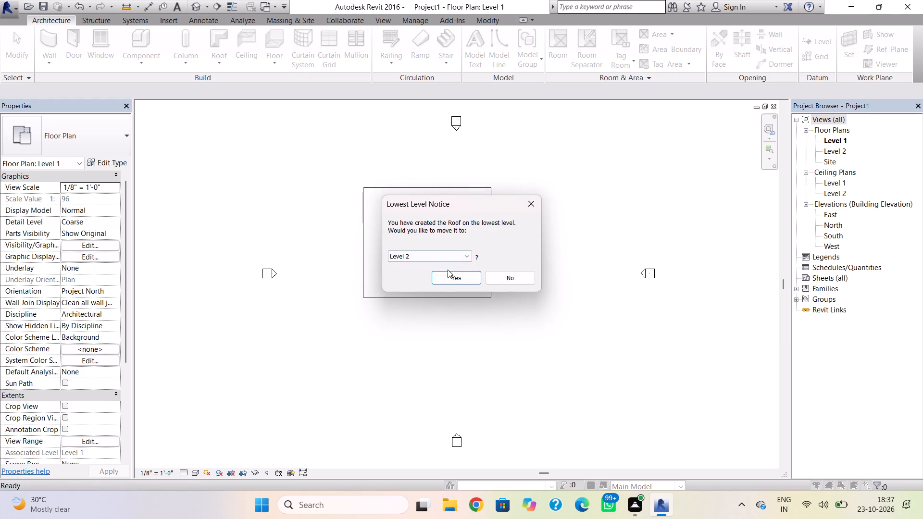
left_click(451, 276)
scroll(585, 66, "up", 1)
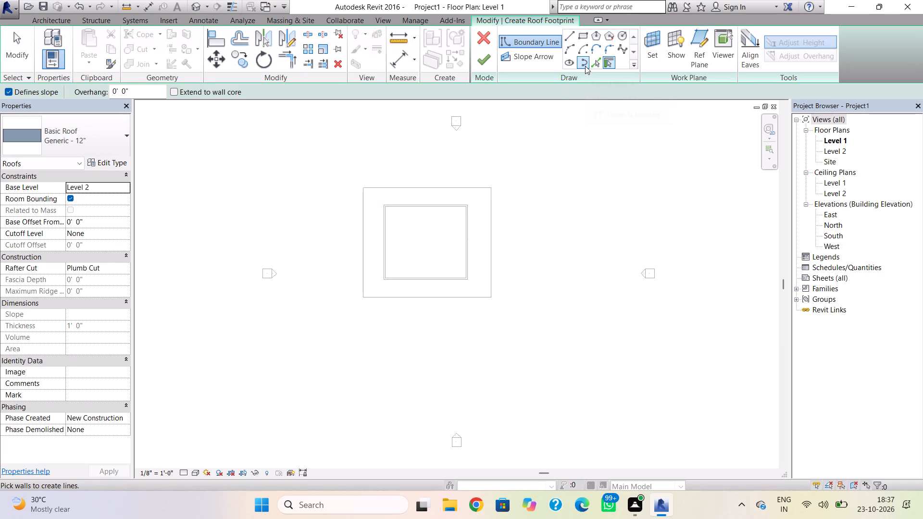
left_click(580, 34)
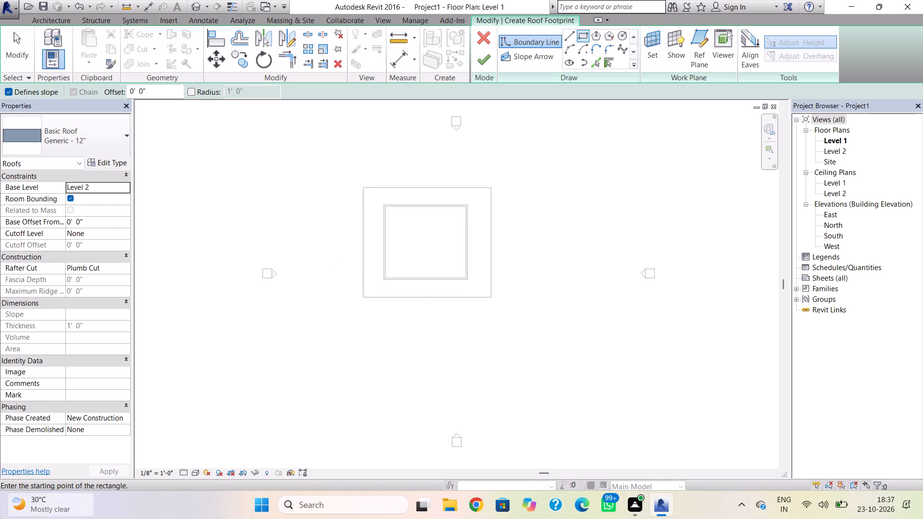
left_click(382, 207)
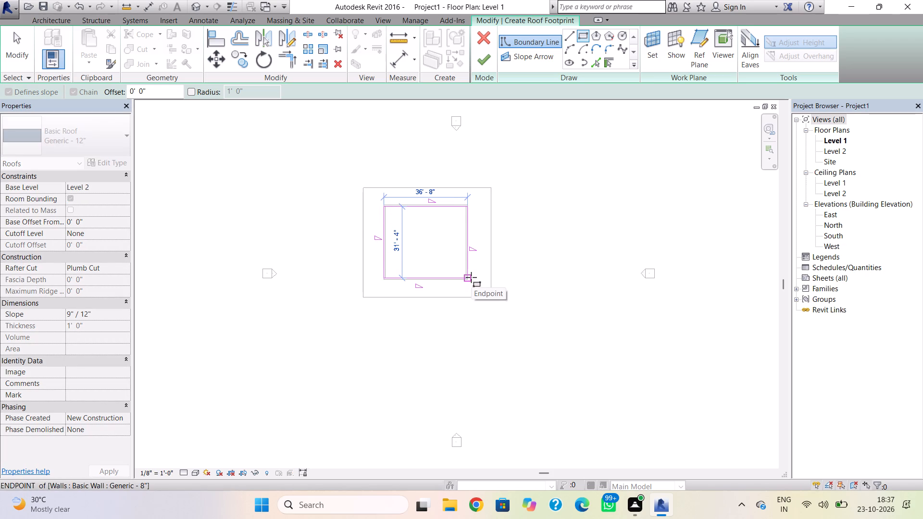
left_click(471, 277)
key("Escape")
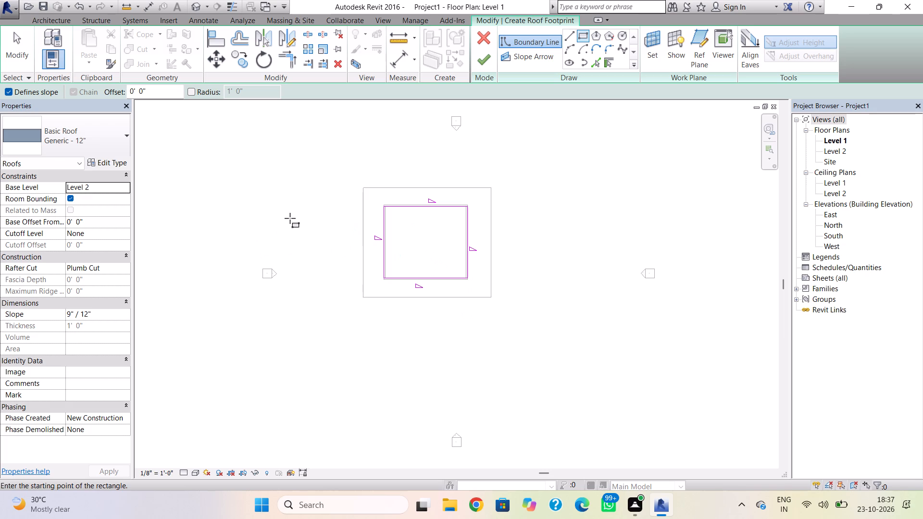
Nudge the north line of the roof footprint outward to the north wall's outer face.
scroll(336, 182, "up", 5)
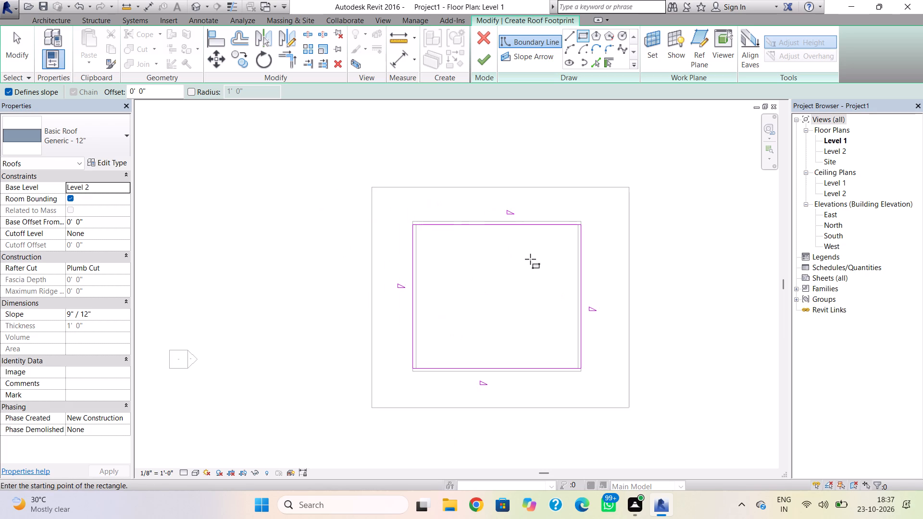
key("Escape")
left_click(511, 229)
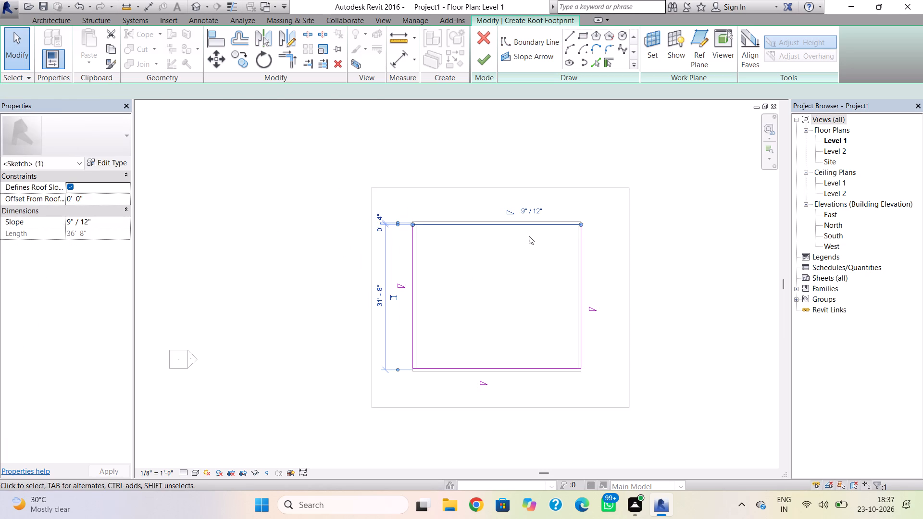
key("Up")
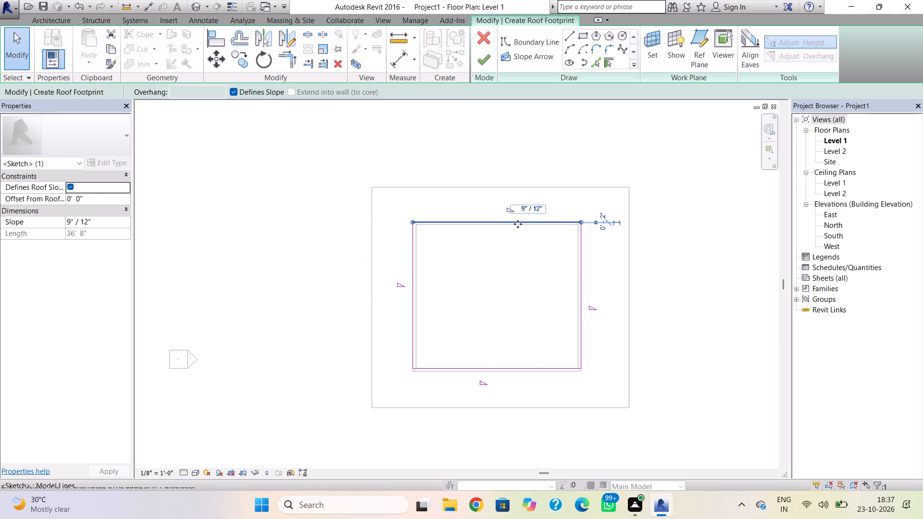
scroll(518, 224, "up", 5)
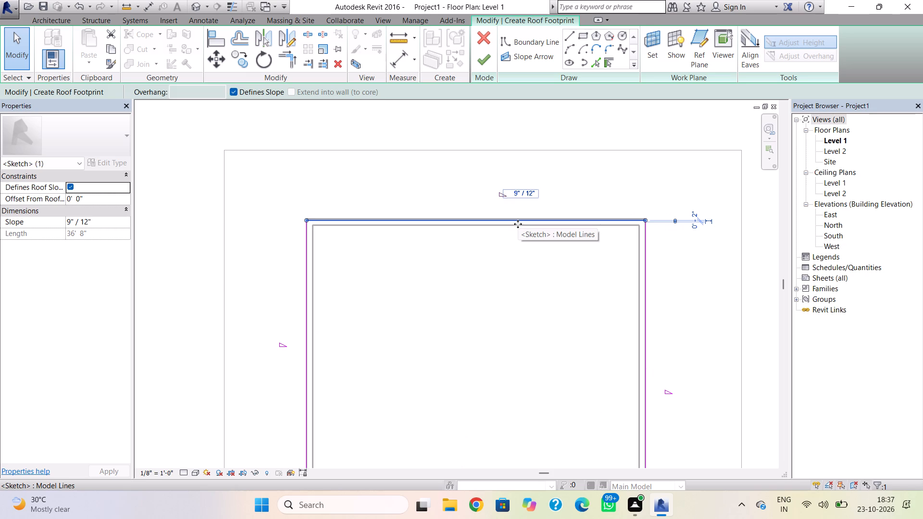
key("Up")
scroll(513, 235, "down", 4)
scroll(505, 277, "down", 1)
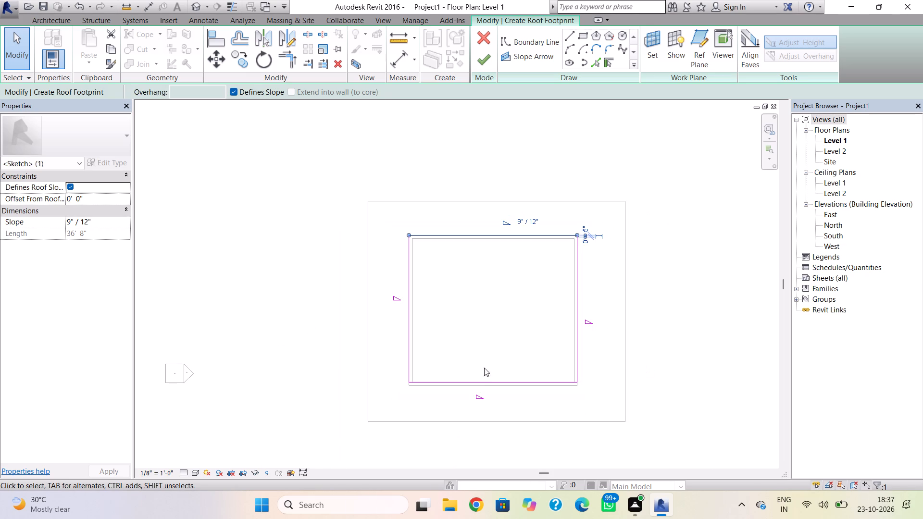
Nudge the south line of the roof footprint outward to the south wall's outer face.
left_click(488, 380)
key("Down")
key("Down")
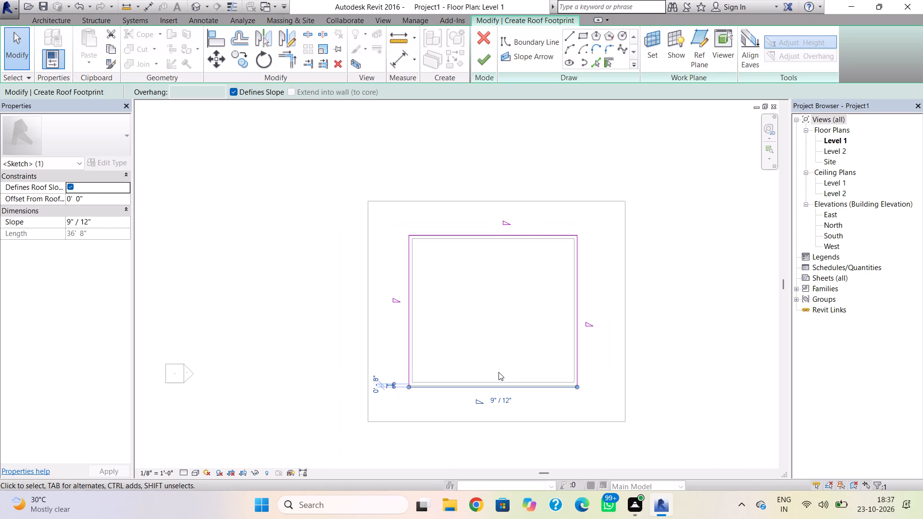
scroll(499, 380, "up", 9)
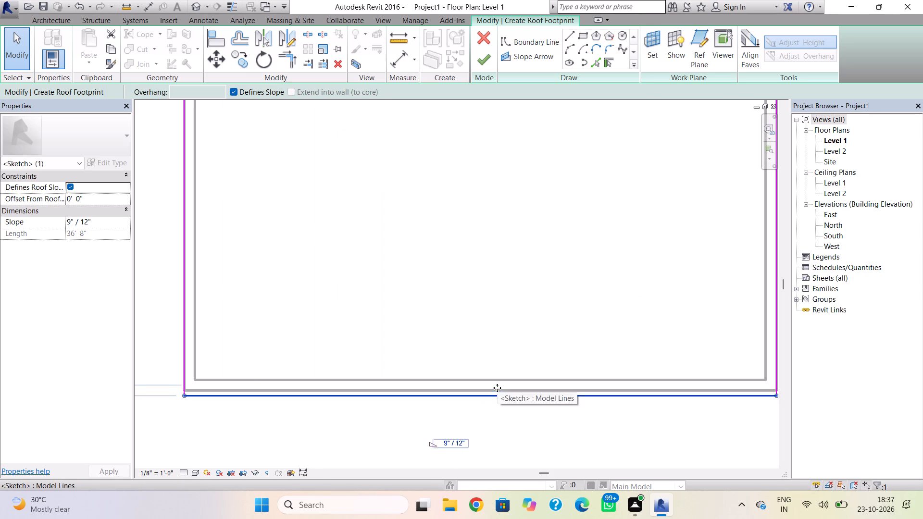
key("Up")
key("Up")
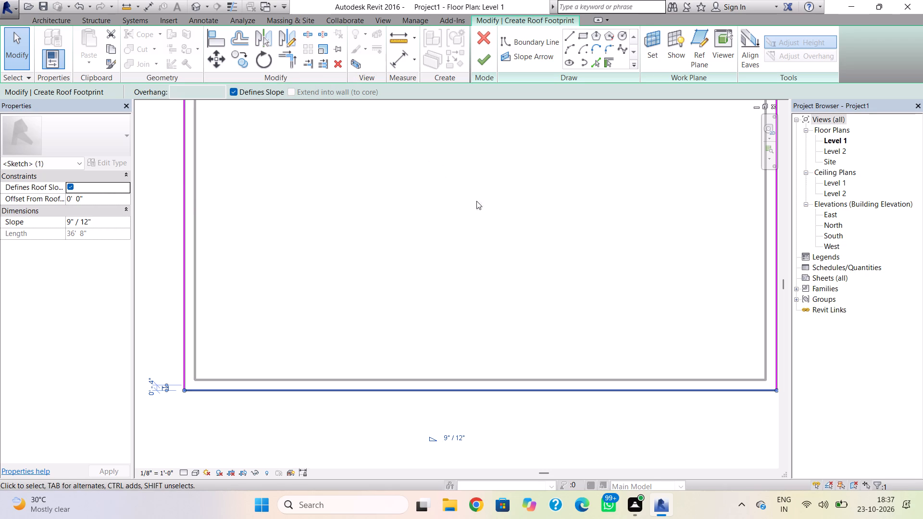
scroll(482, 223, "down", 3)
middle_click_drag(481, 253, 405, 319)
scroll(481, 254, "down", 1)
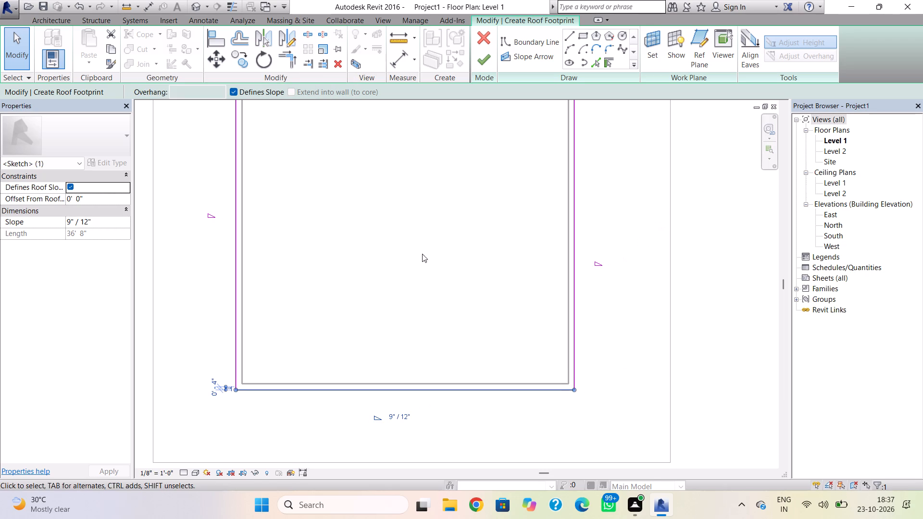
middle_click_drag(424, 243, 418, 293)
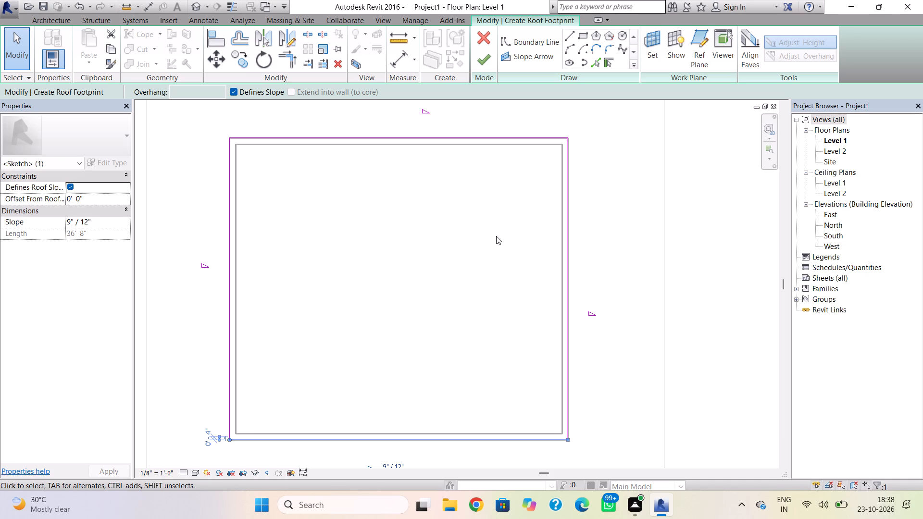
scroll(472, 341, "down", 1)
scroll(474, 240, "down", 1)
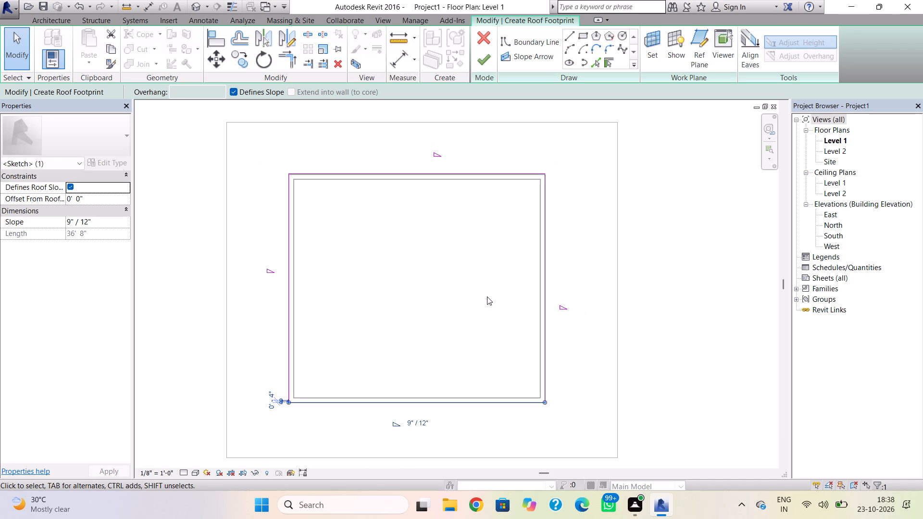
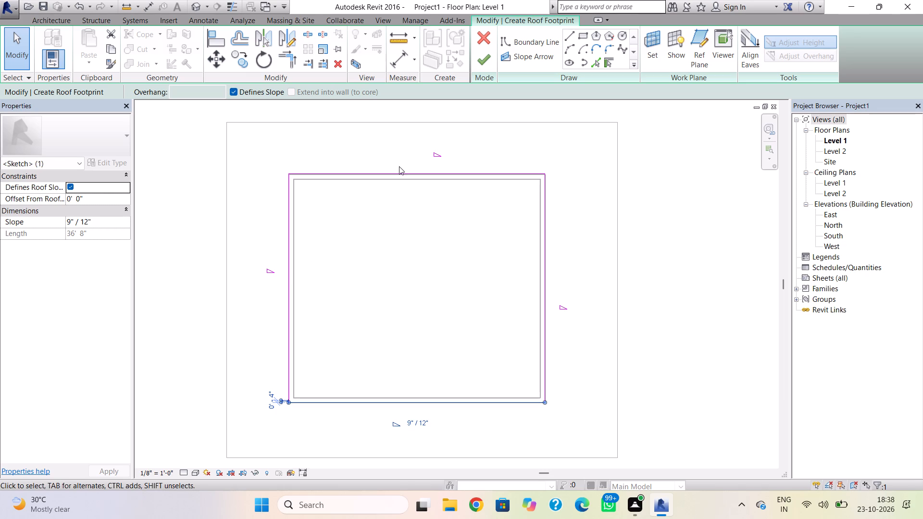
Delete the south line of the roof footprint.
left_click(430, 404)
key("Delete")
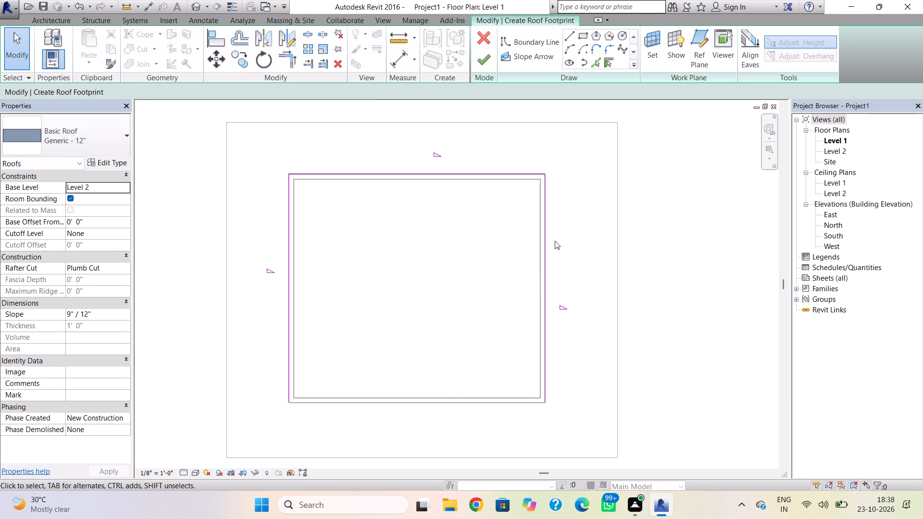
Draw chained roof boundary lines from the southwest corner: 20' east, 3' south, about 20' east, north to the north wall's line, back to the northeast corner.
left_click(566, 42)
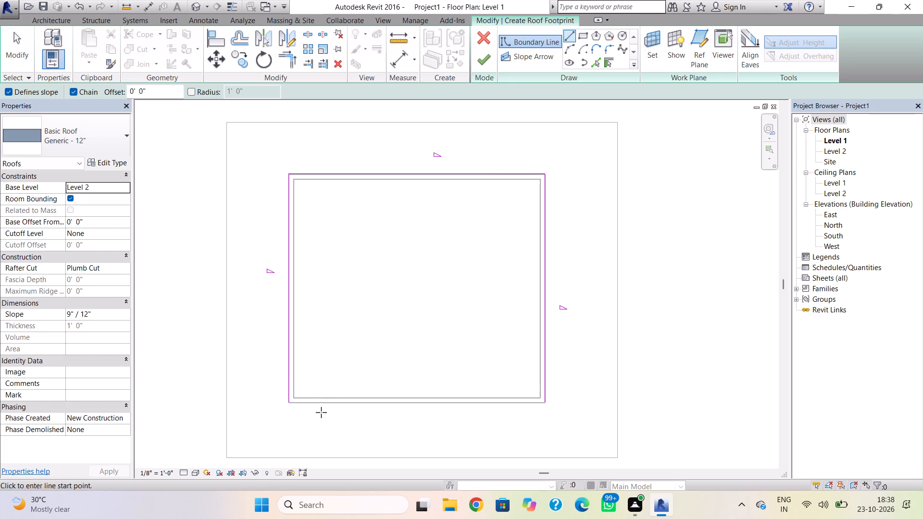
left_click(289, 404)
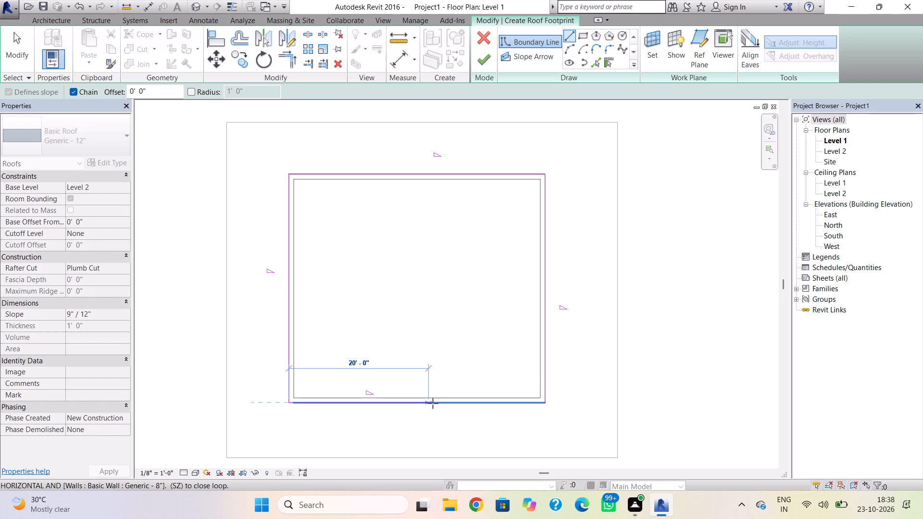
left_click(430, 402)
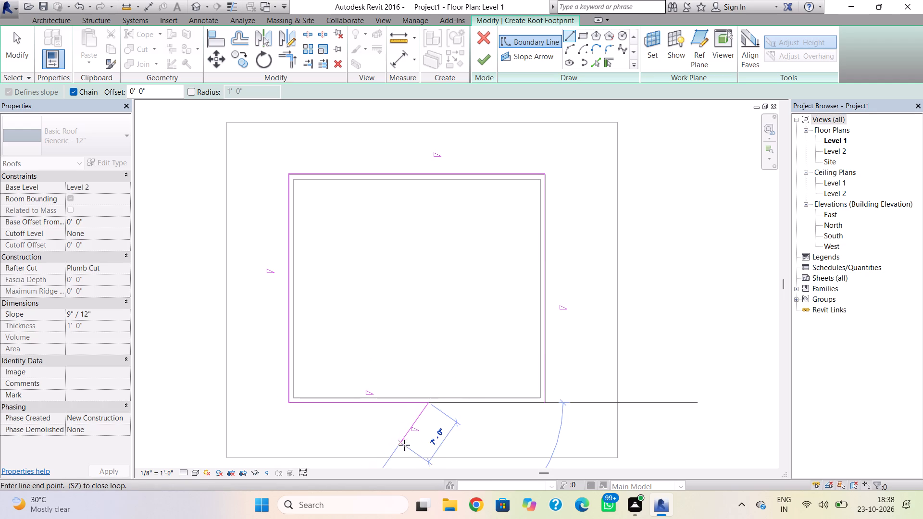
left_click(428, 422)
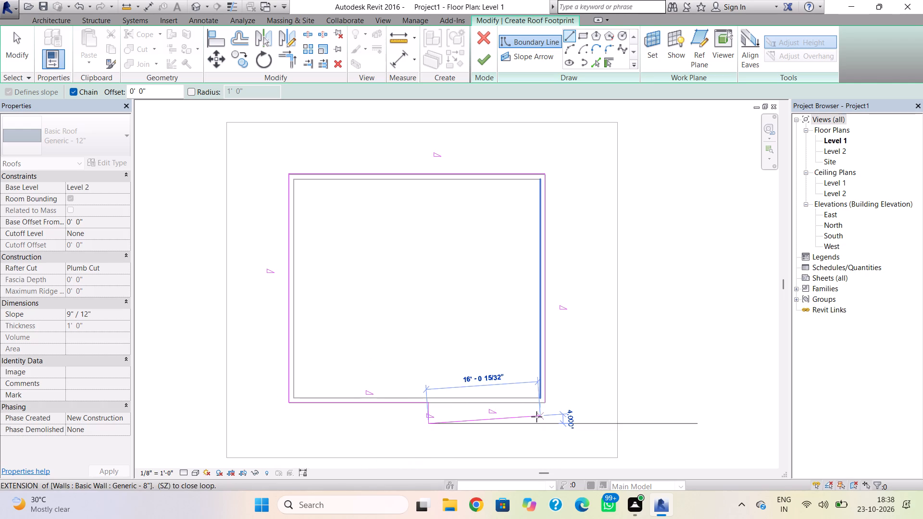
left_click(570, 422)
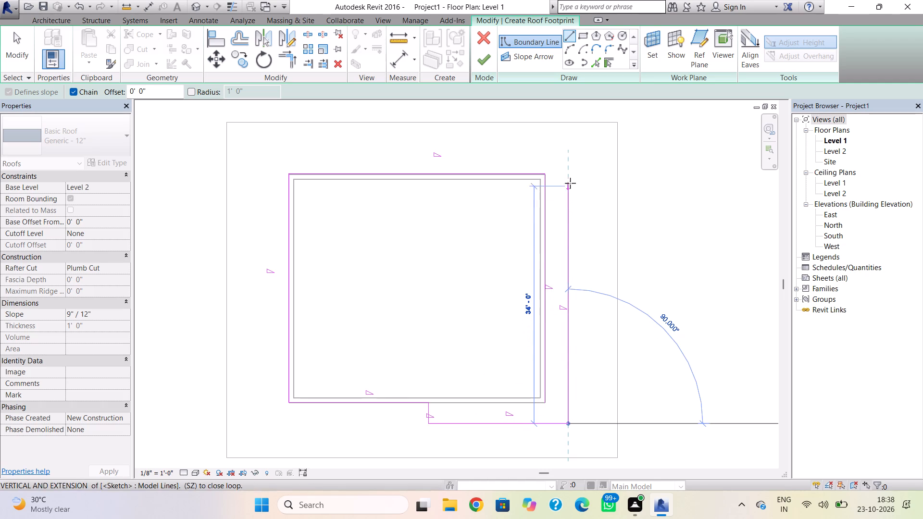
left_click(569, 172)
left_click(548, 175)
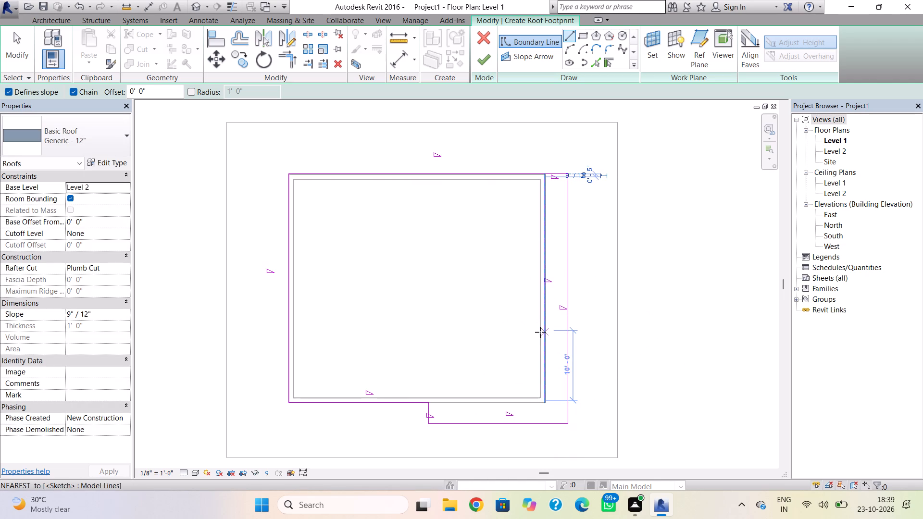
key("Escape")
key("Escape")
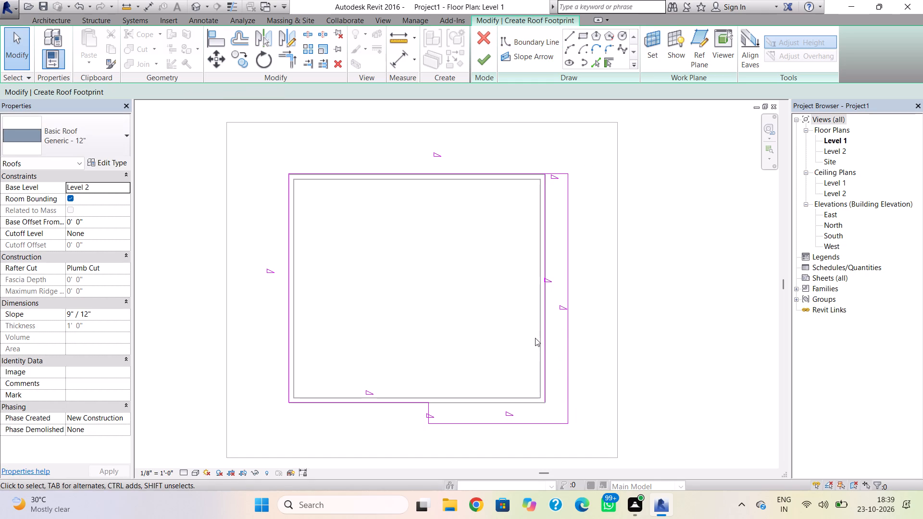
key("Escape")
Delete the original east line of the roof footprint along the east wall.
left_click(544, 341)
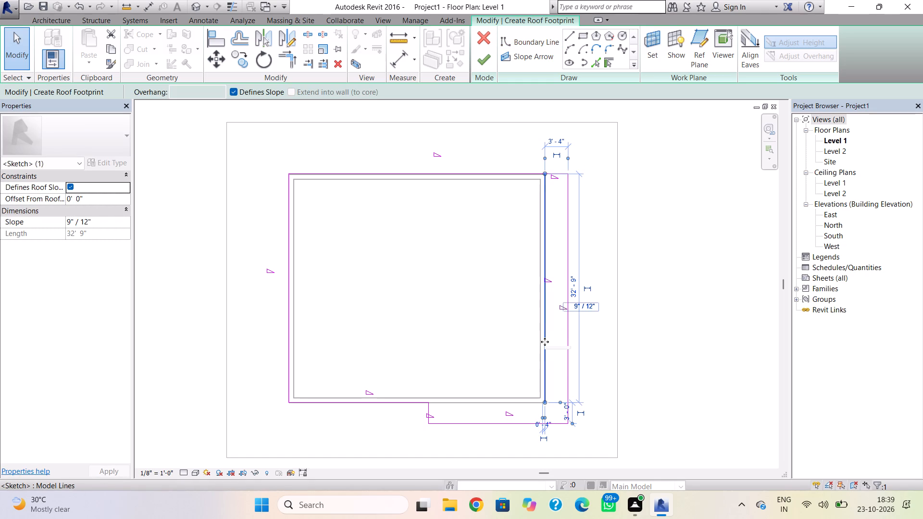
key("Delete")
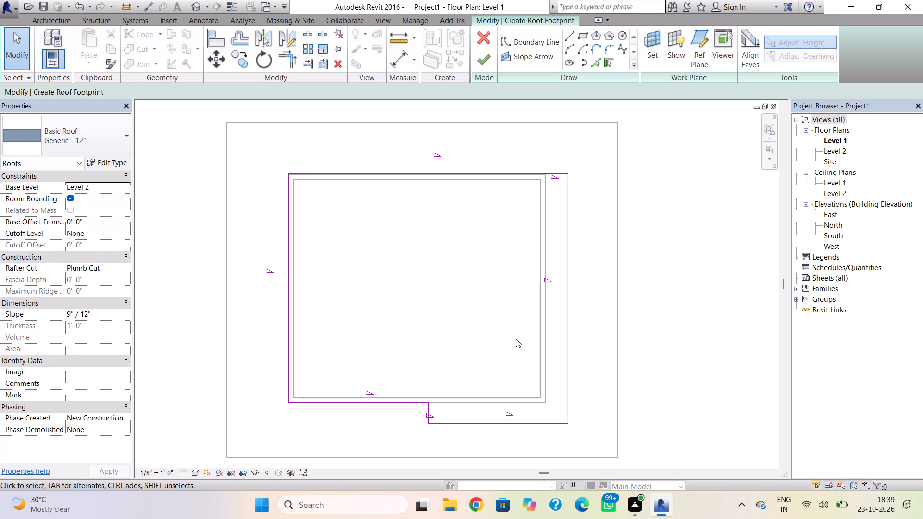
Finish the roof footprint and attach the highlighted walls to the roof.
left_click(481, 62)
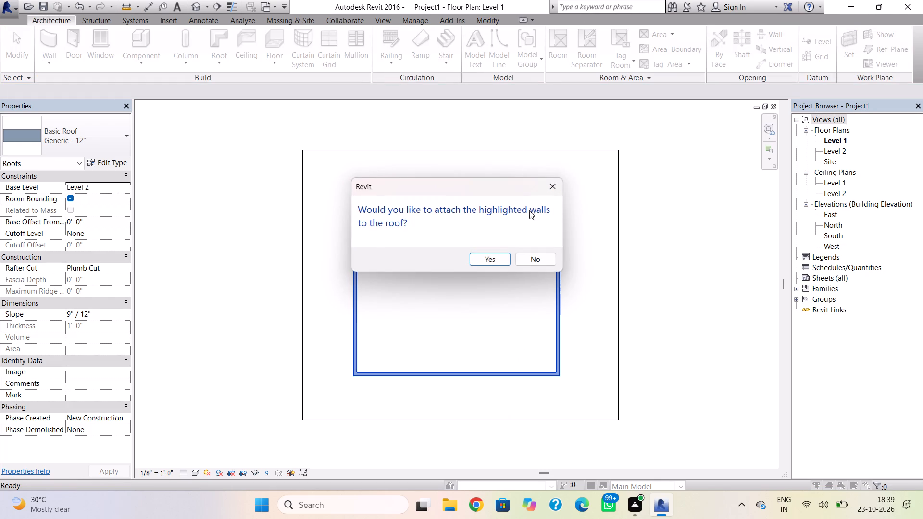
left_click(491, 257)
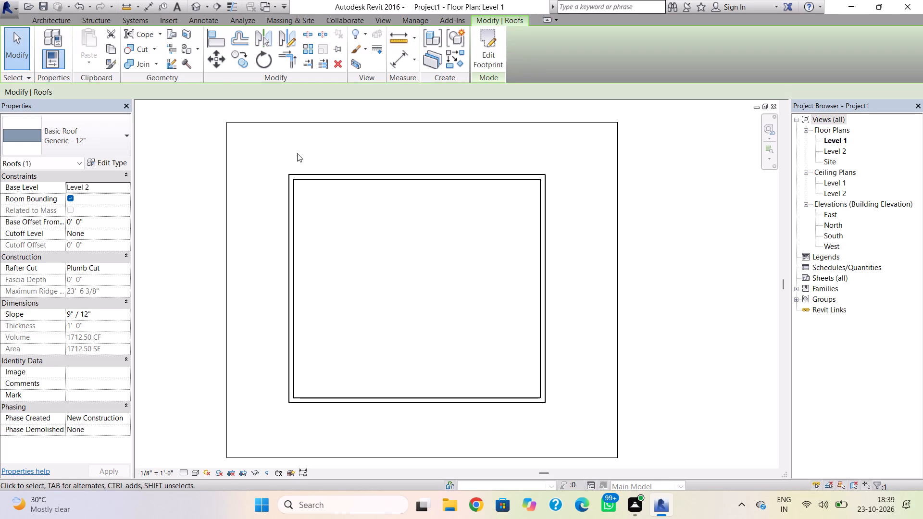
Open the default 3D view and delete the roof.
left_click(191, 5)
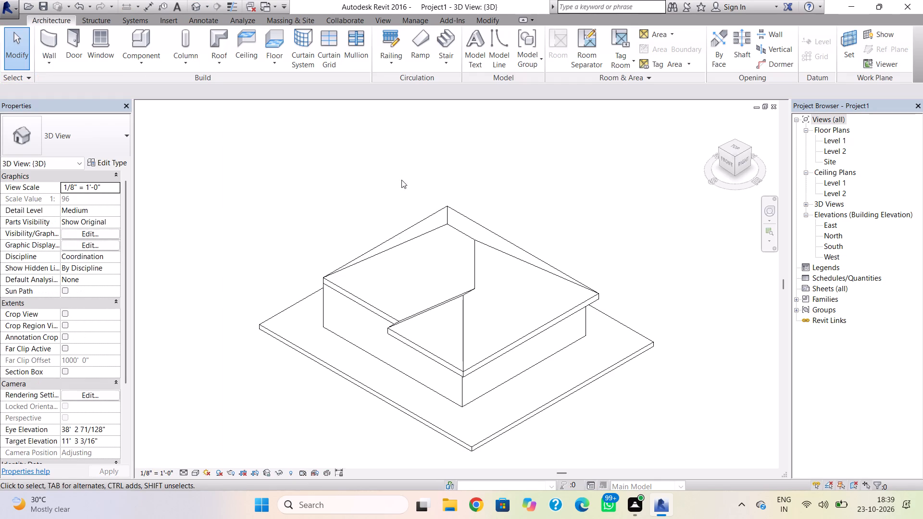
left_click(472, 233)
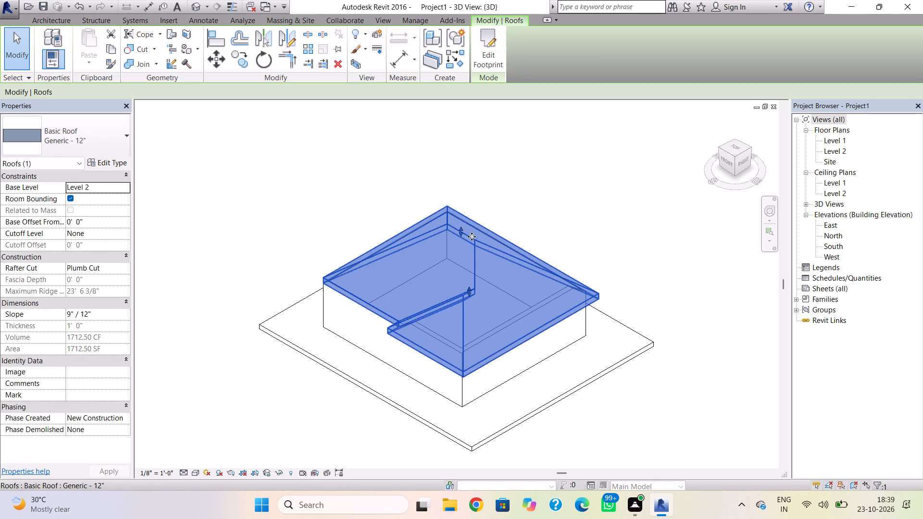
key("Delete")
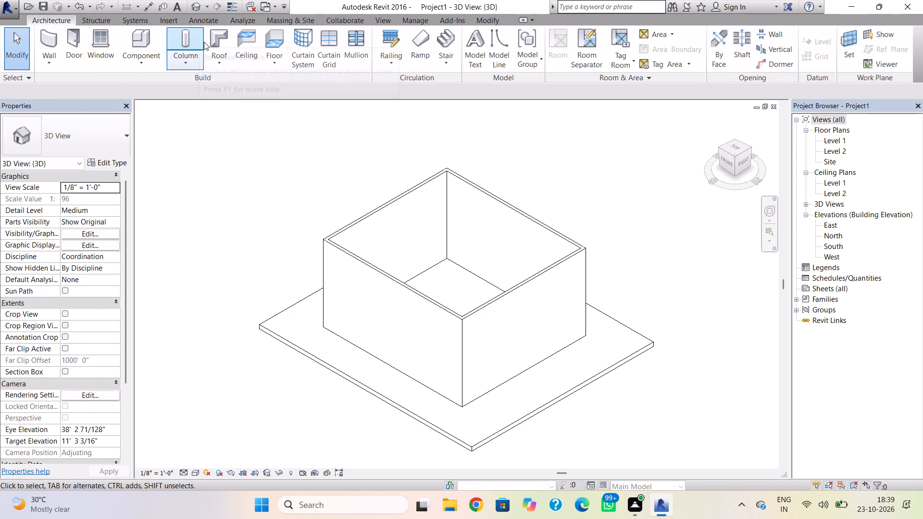
In the Level 1 floor plan, set the unconnected height of all four walls to 12'.
double_click(832, 141)
left_click(547, 240)
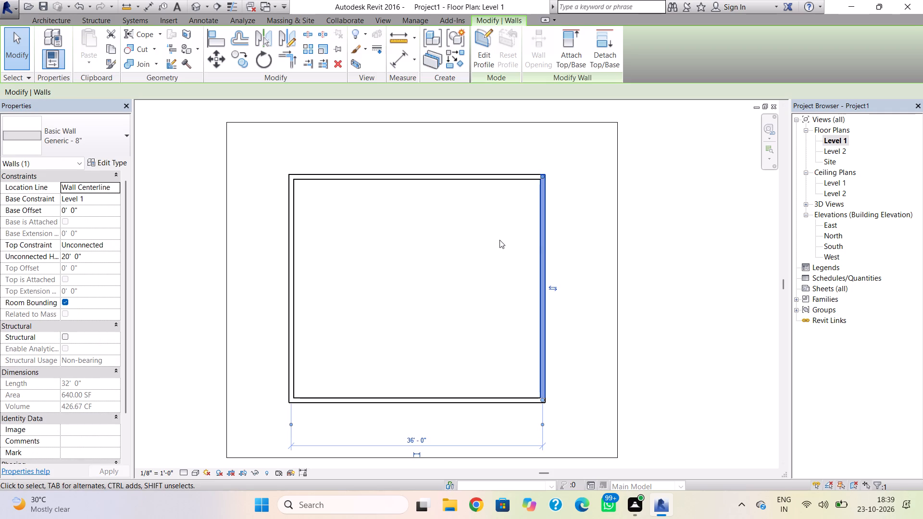
left_click(480, 180, "ctrl")
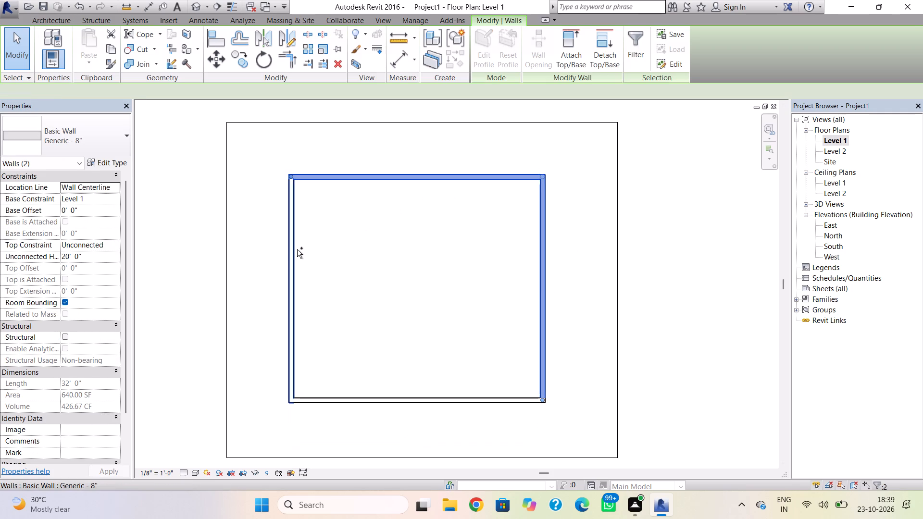
left_click(297, 249, "ctrl")
left_click(385, 398, "ctrl")
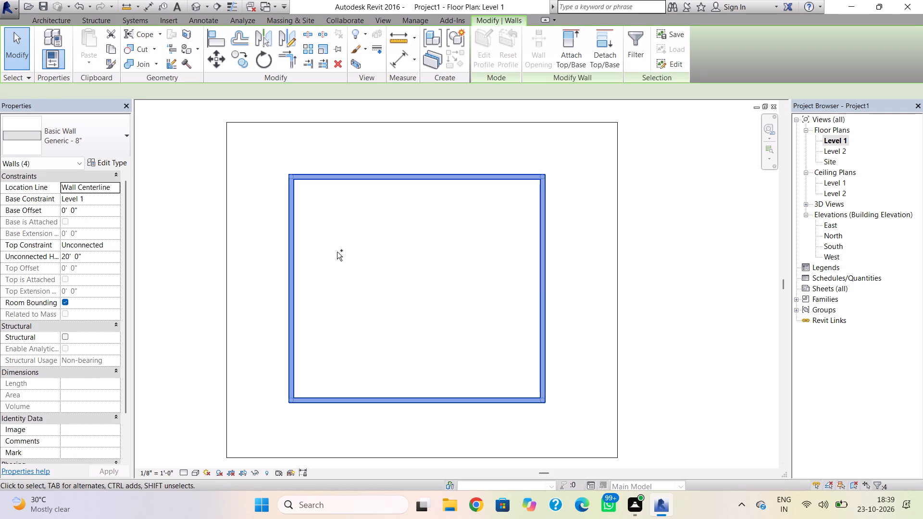
left_click(110, 259)
type("12'")
key("Return")
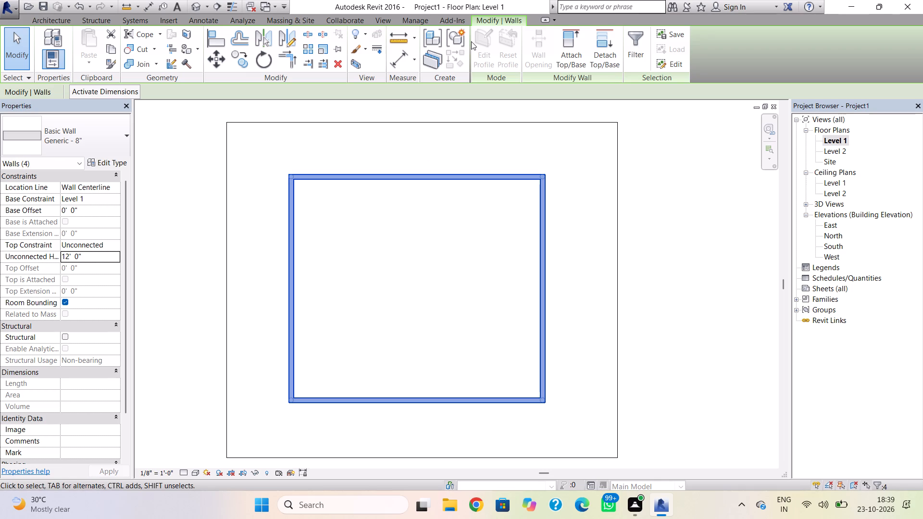
Start a footprint roof moved to Level 2 and sketch a 36'-8" by 32'-8" rectangular boundary along the walls' outer faces.
left_click(50, 25)
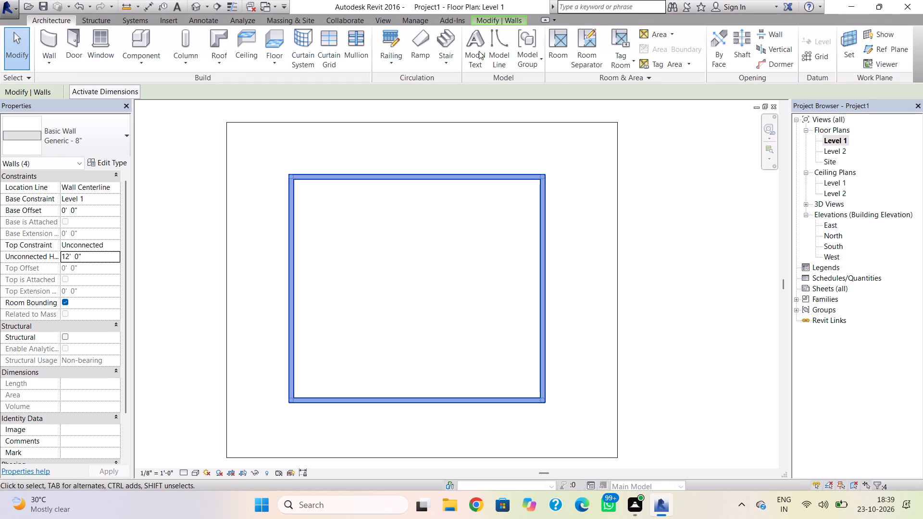
left_click(224, 37)
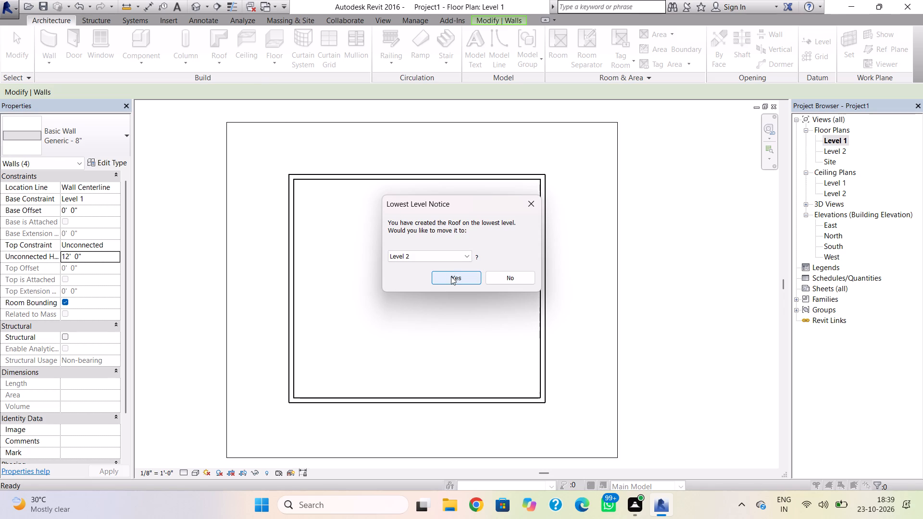
left_click(451, 276)
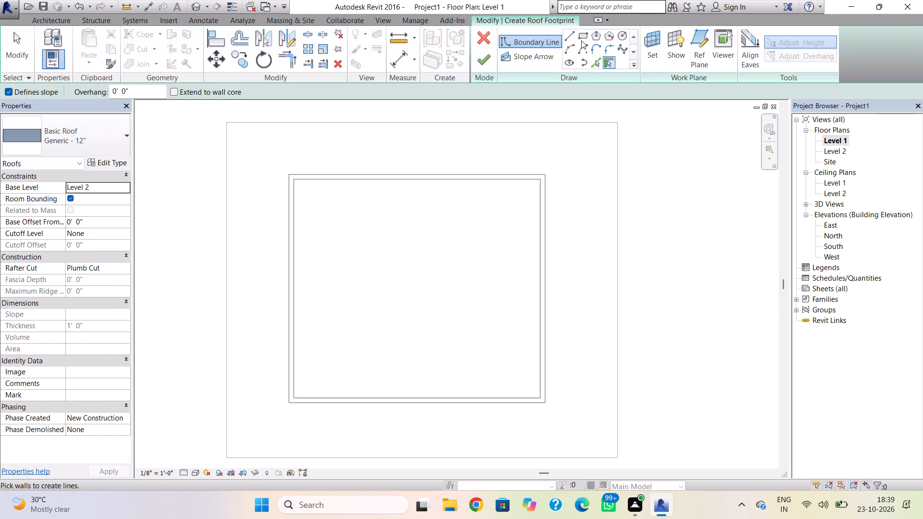
left_click(581, 40)
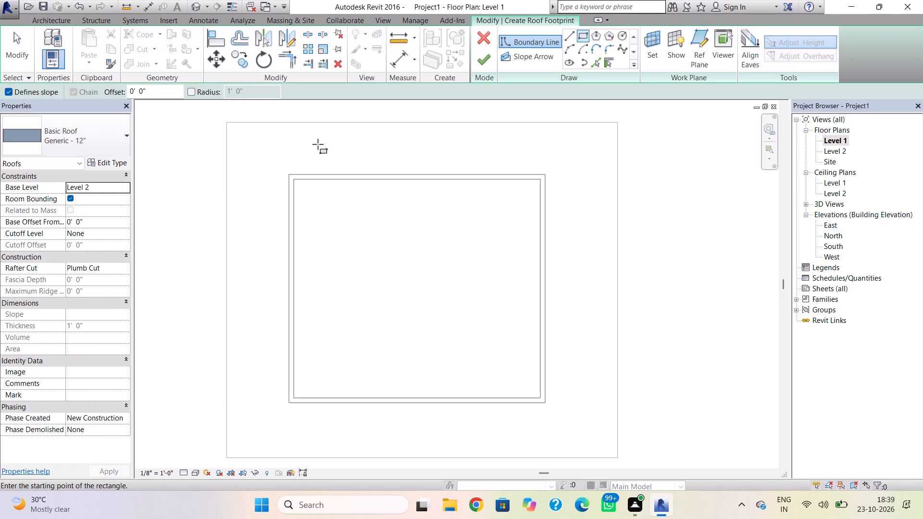
left_click(285, 173)
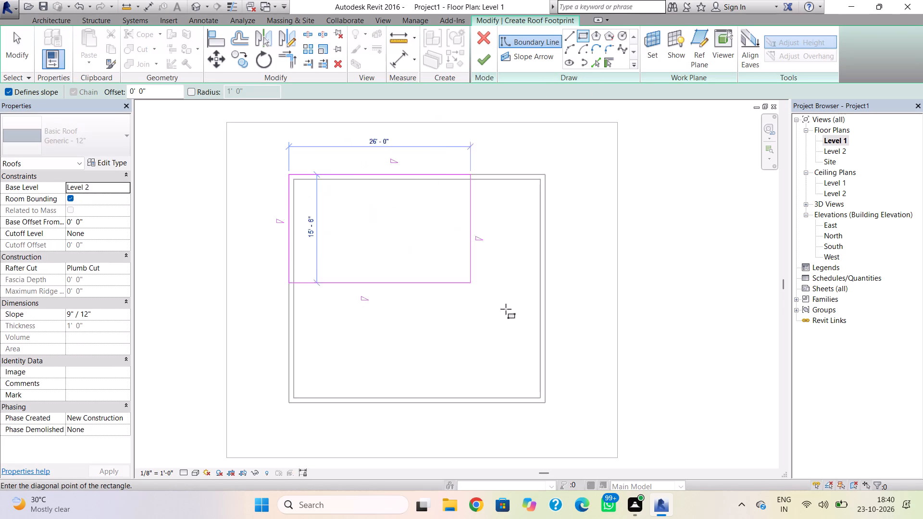
left_click(548, 404)
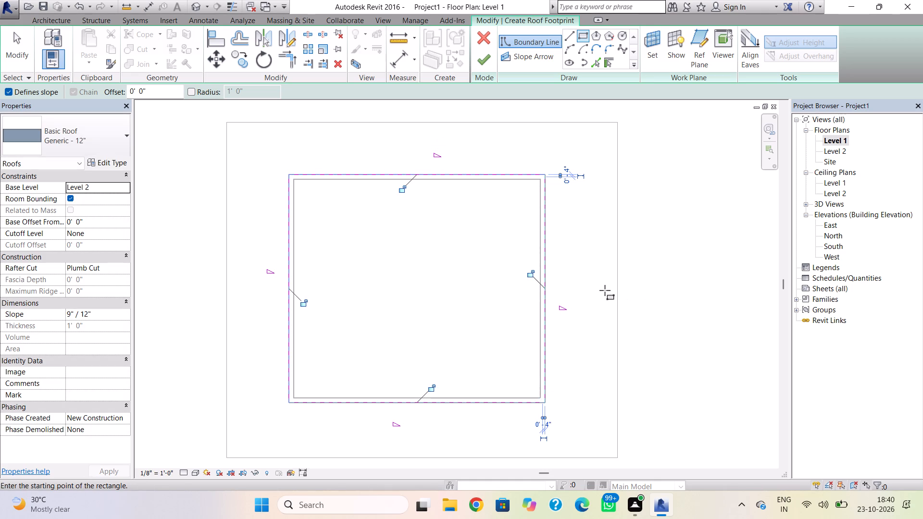
key("Escape")
key("Escape")
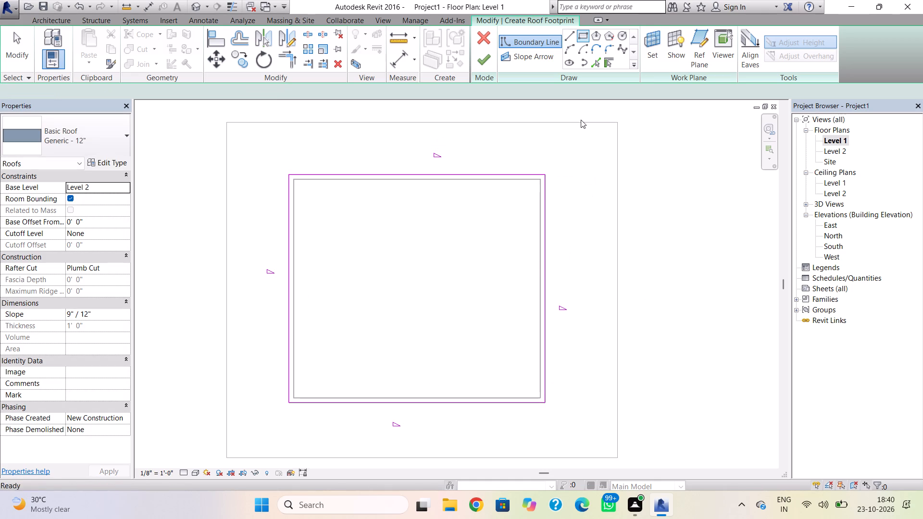
Shorten the roof footprint's south line from its east end to about 19'-6".
left_click(494, 403)
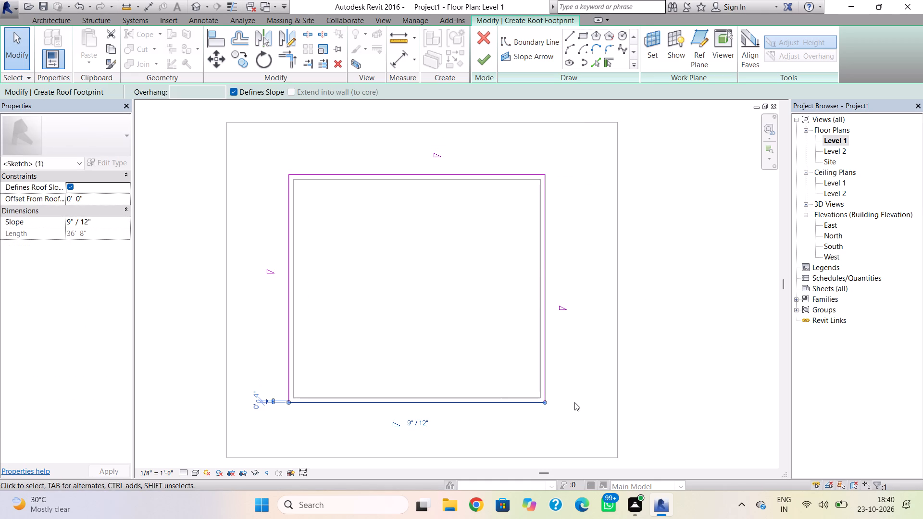
left_click_drag(546, 403, 483, 397)
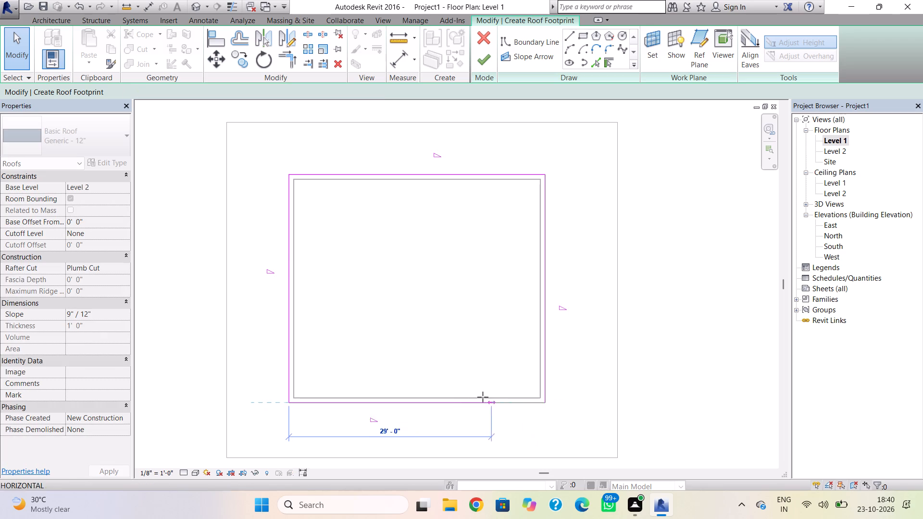
left_click_drag(483, 397, 424, 398)
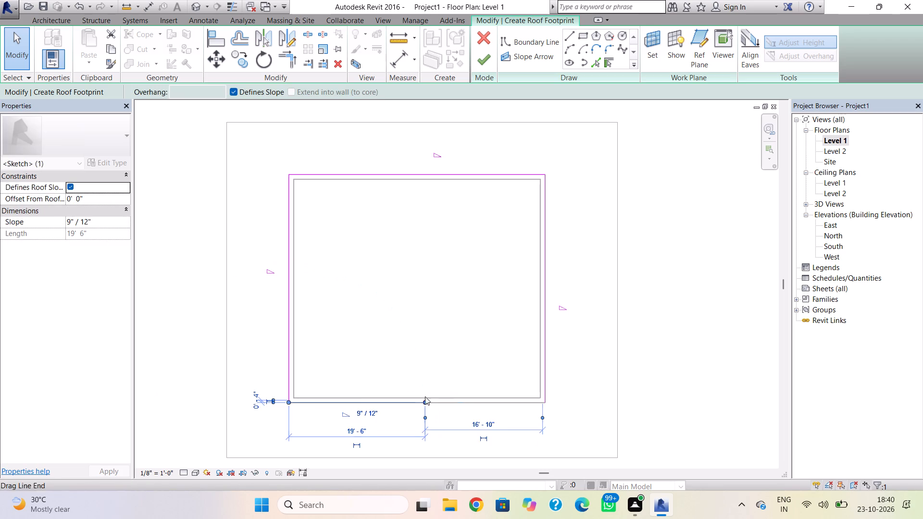
Delete the east line of the roof footprint.
left_click(546, 356)
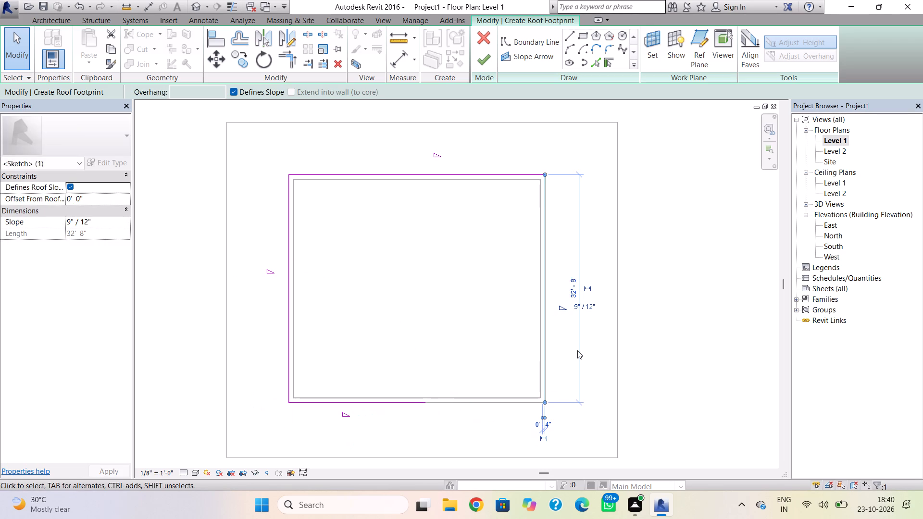
key("Delete")
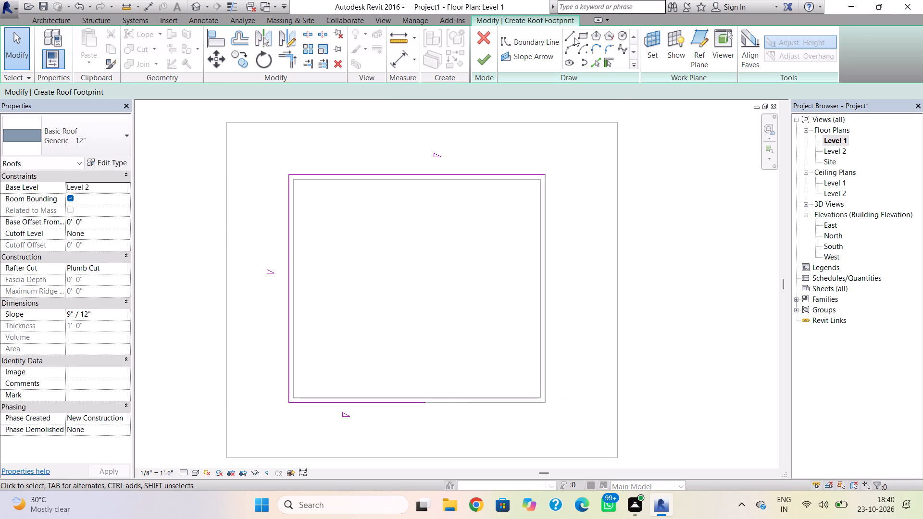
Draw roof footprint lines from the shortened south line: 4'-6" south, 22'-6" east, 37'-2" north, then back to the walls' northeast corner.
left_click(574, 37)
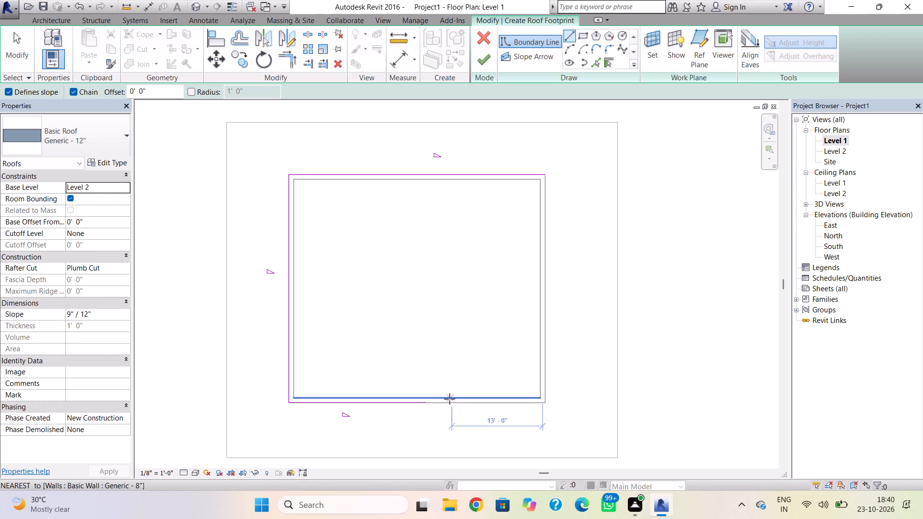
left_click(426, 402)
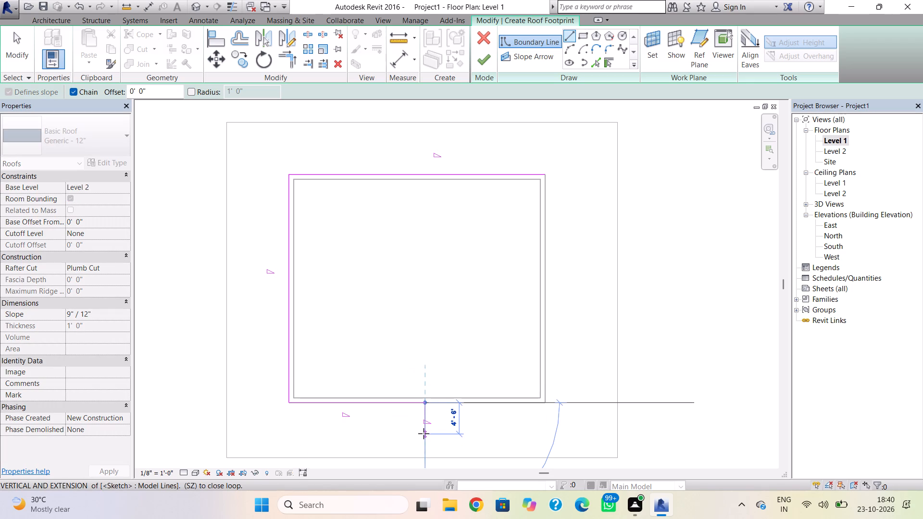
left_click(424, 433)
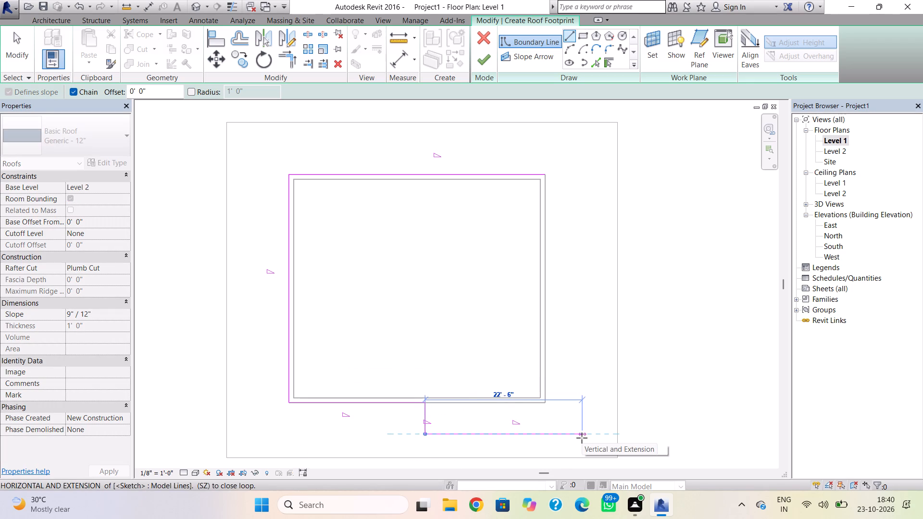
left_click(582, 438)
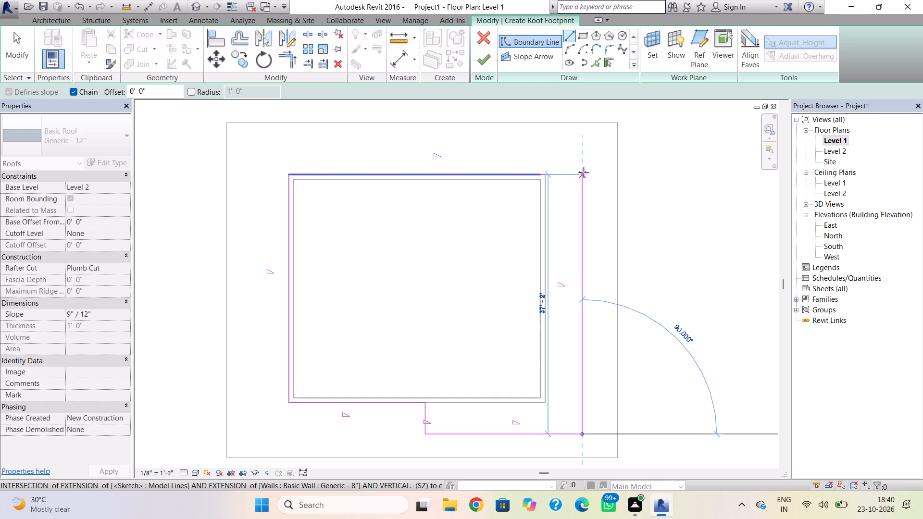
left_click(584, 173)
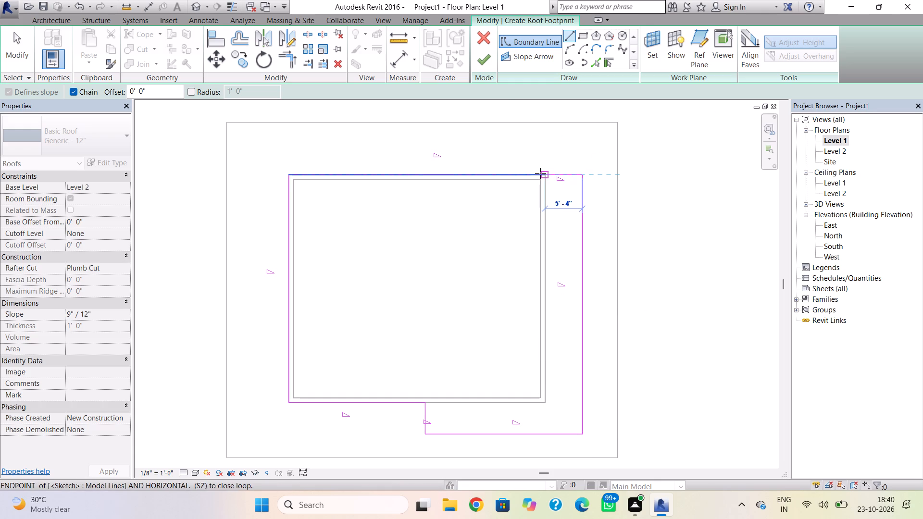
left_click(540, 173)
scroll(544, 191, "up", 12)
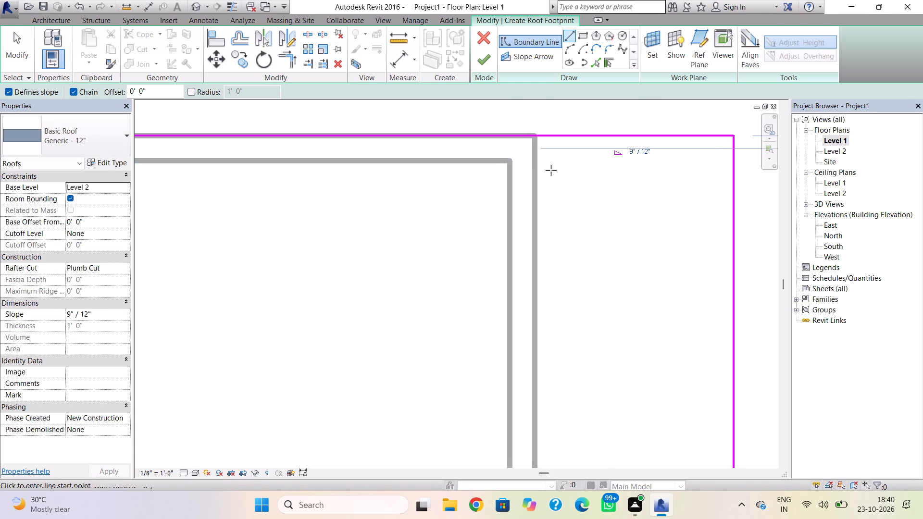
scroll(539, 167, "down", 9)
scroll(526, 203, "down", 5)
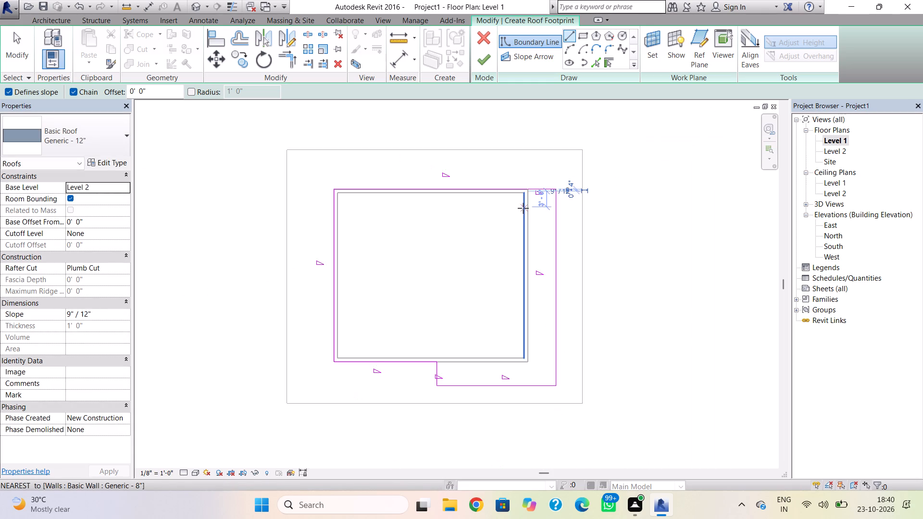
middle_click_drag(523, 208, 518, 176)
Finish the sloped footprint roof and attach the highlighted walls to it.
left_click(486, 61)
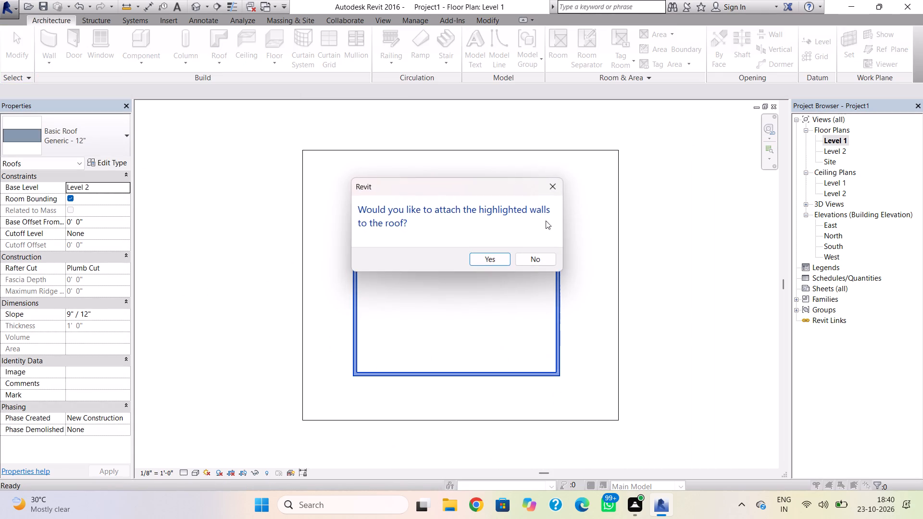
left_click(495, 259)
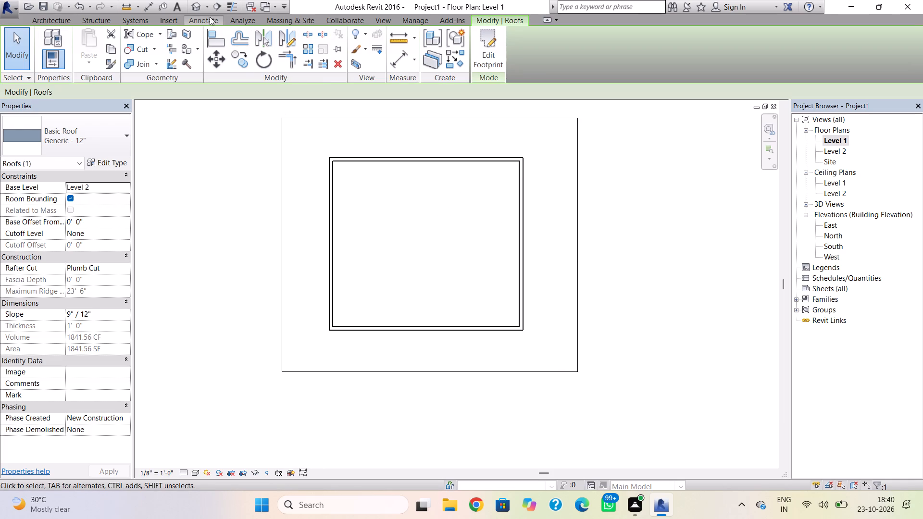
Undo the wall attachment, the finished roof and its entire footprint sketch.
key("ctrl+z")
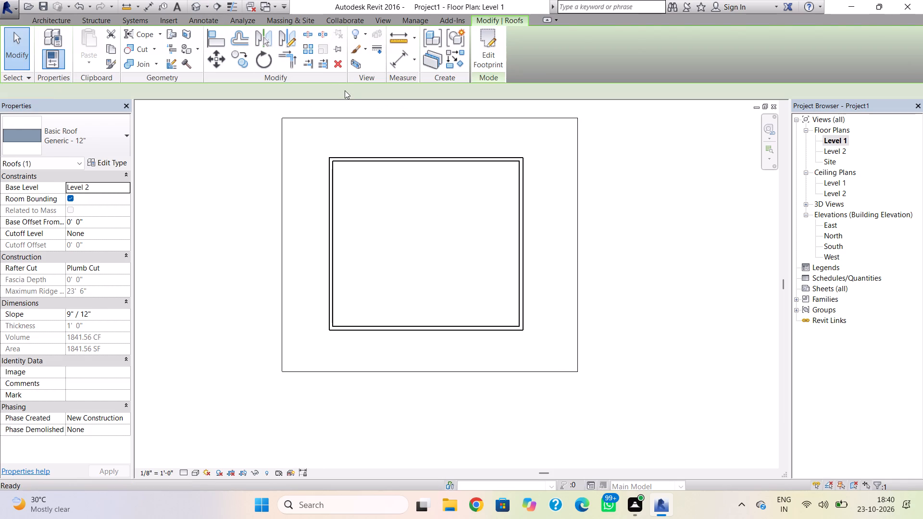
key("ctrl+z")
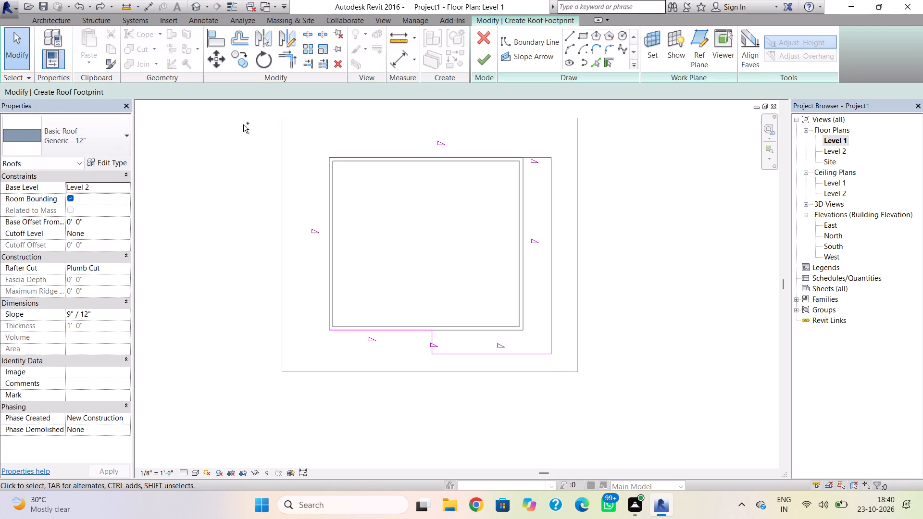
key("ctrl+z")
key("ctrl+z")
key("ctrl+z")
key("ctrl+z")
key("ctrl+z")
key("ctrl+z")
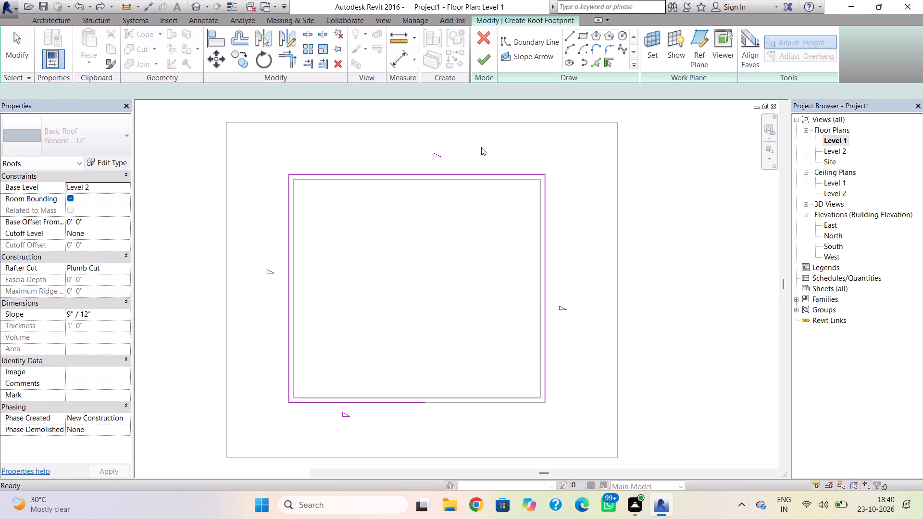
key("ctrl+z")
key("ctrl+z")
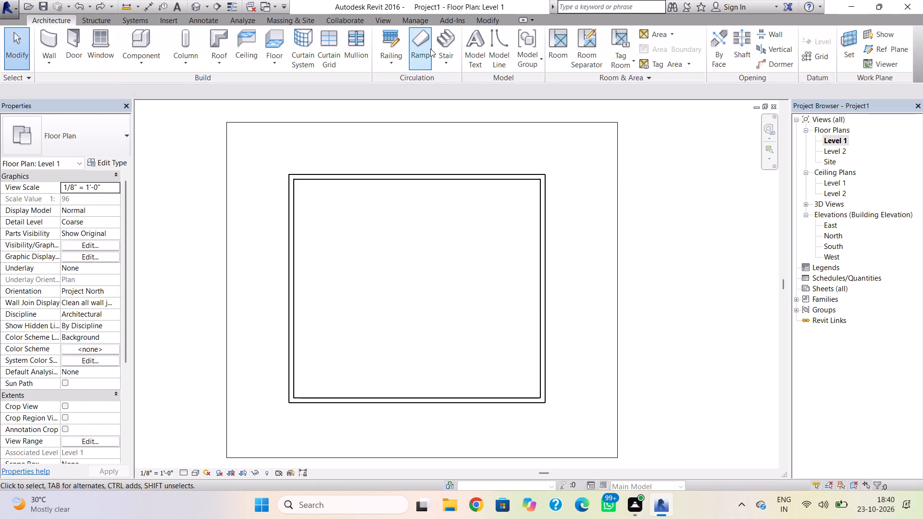
Start a footprint roof moved to Level 2 and sketch a non-sloping rectangle about 42'-10" by 32'-8" from the walls' northwest outer corner.
left_click(212, 49)
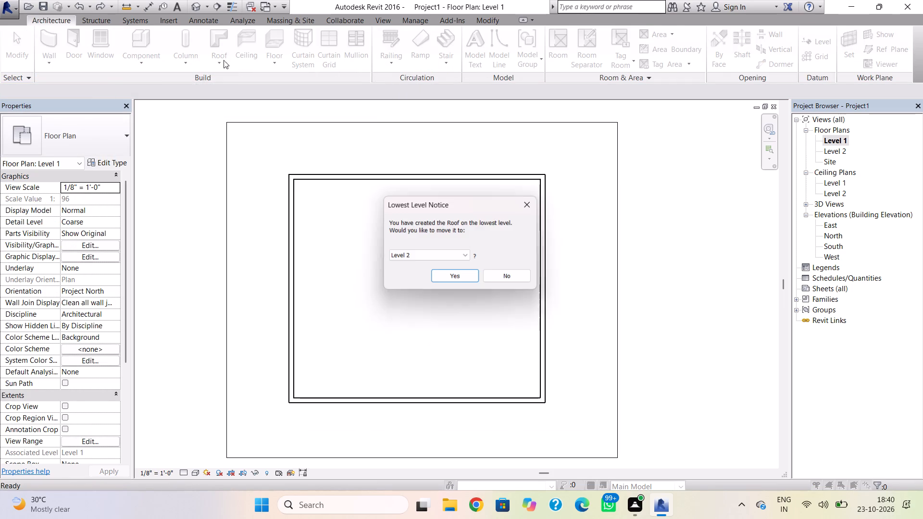
left_click(441, 279)
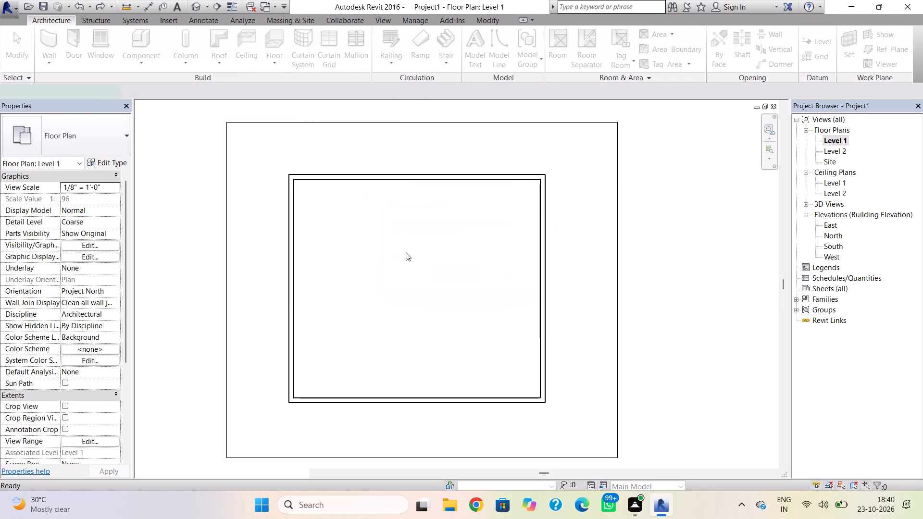
left_click(582, 35)
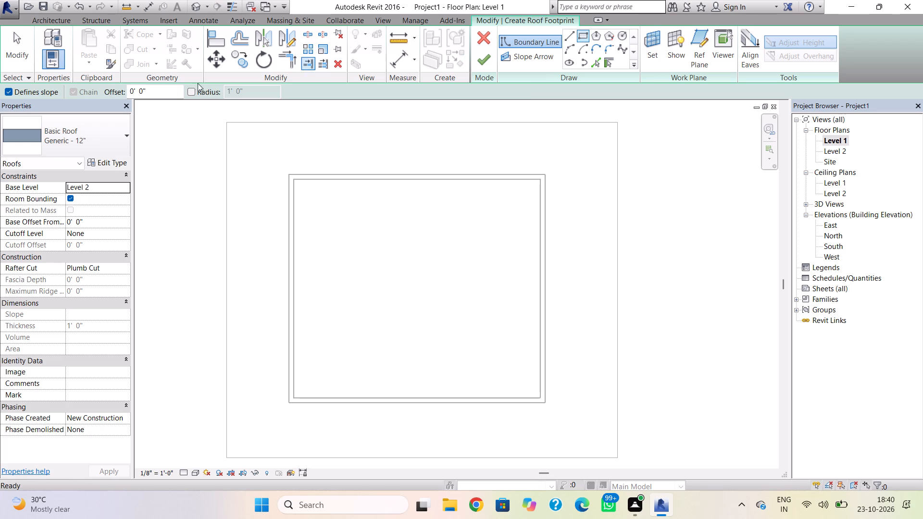
left_click(10, 94)
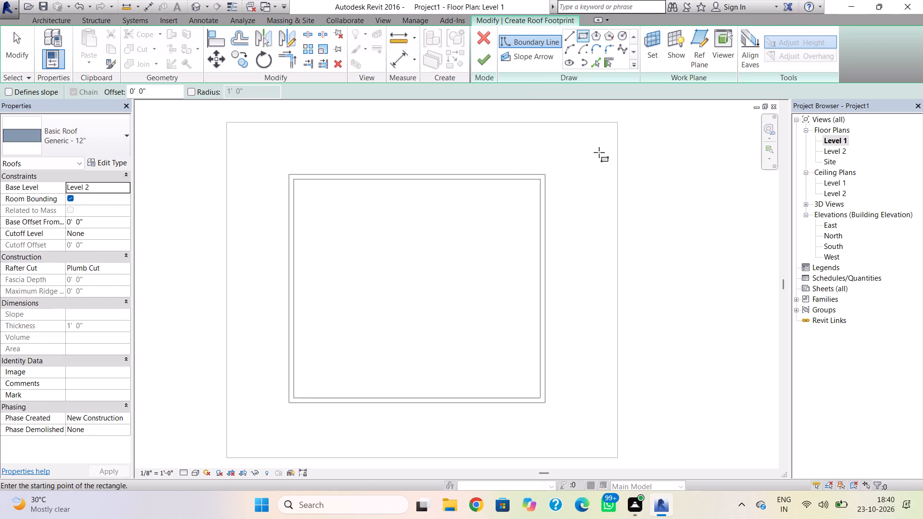
left_click(287, 171)
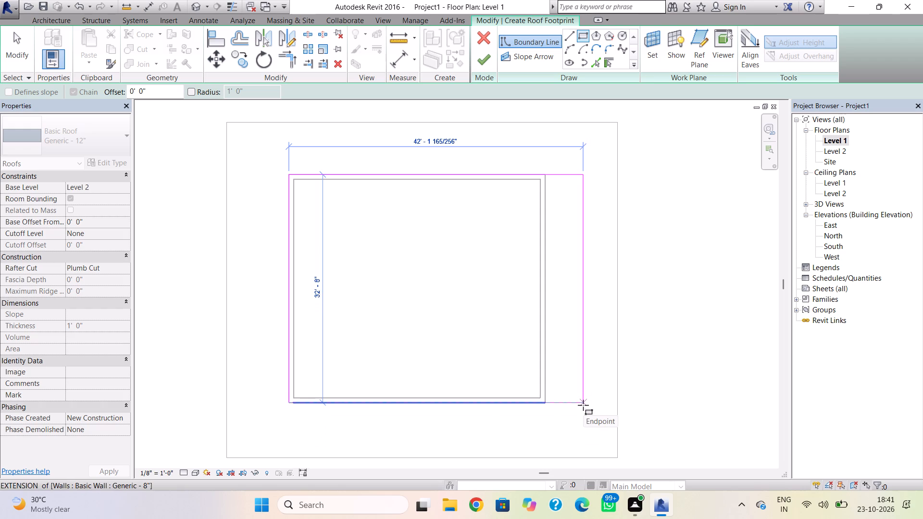
left_click(588, 405)
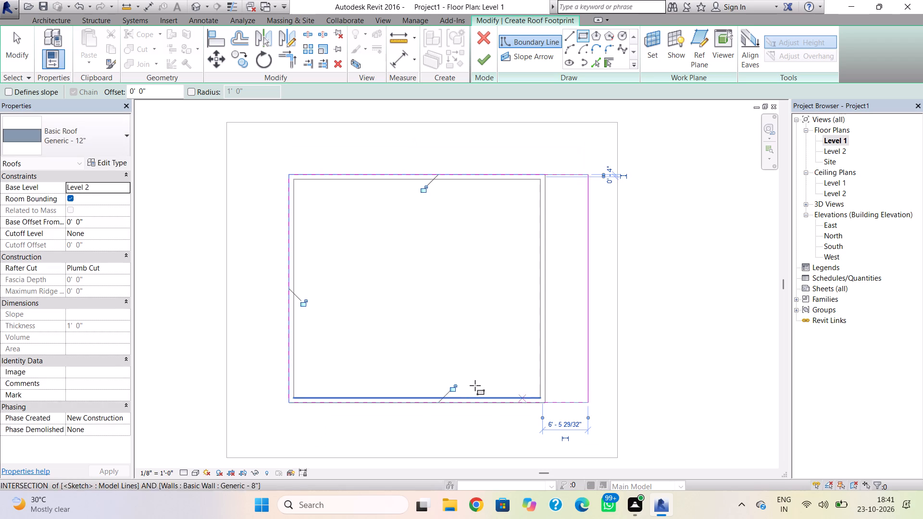
key("Escape")
key("Escape")
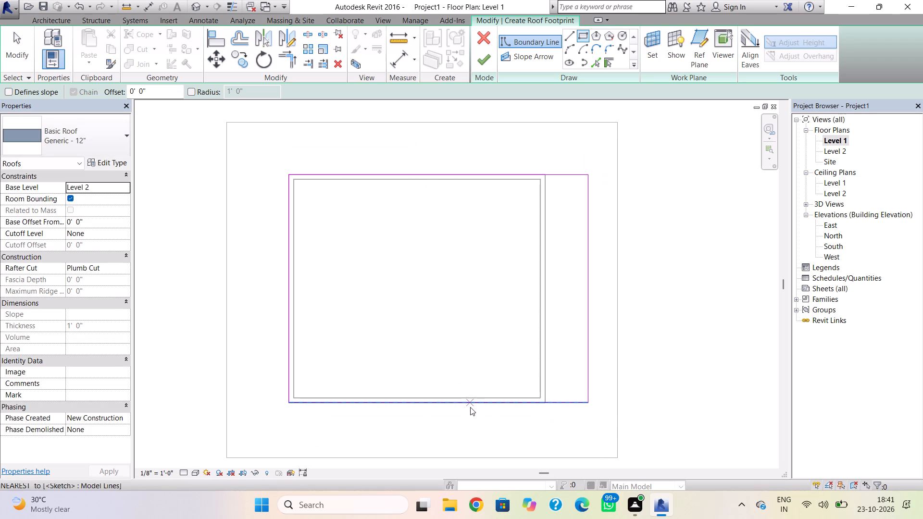
Replace the footprint's south line with a stepped boundary running 19'-6" east, south, about 23'-4" east, and back up to the east line.
left_click(470, 407)
key("Delete")
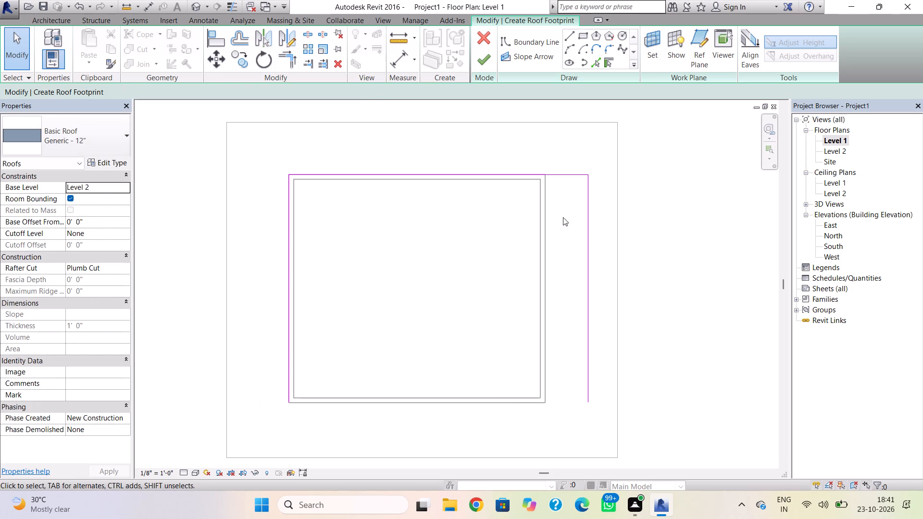
left_click(572, 36)
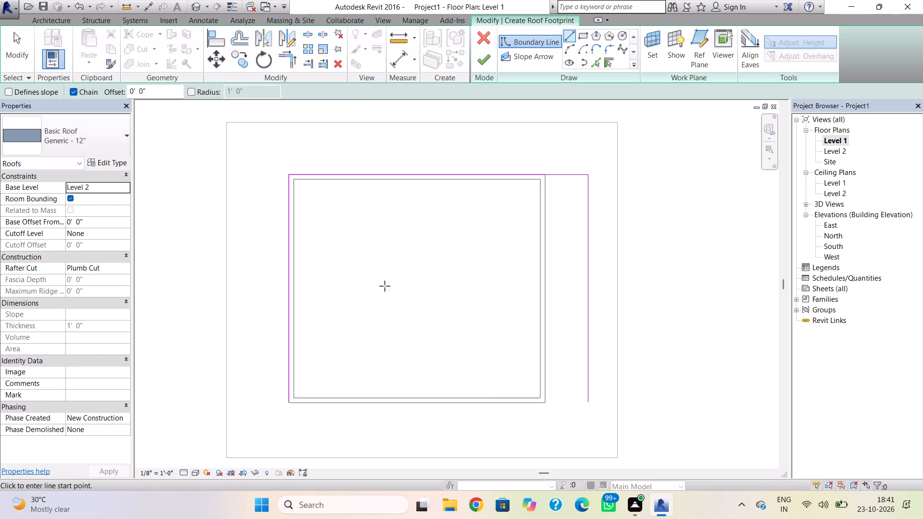
left_click(289, 405)
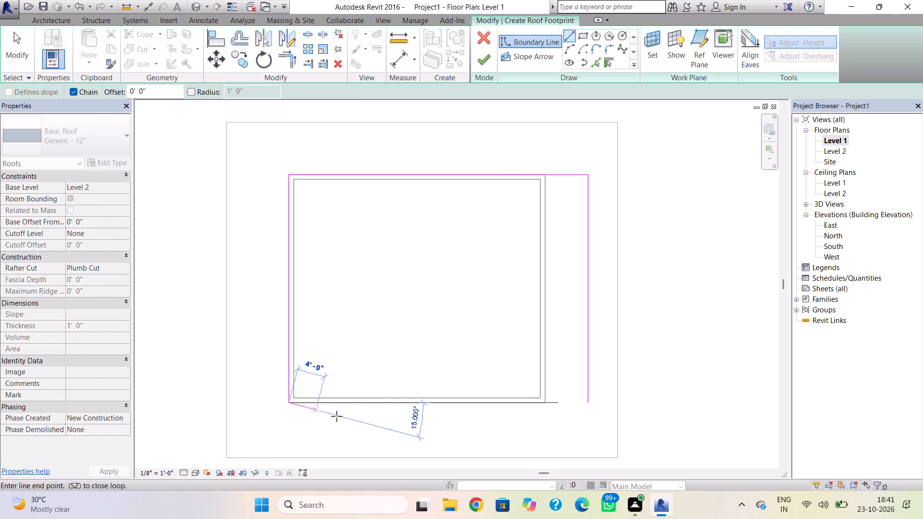
left_click(425, 402)
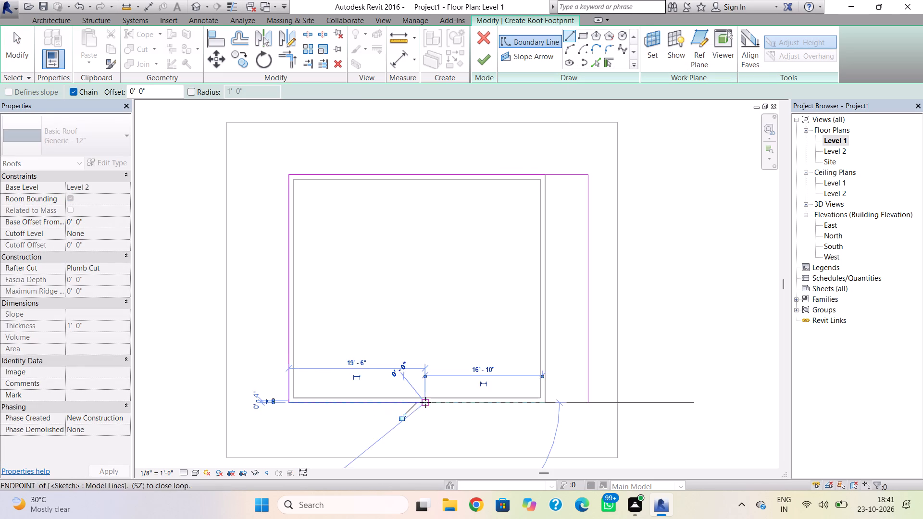
left_click(425, 448)
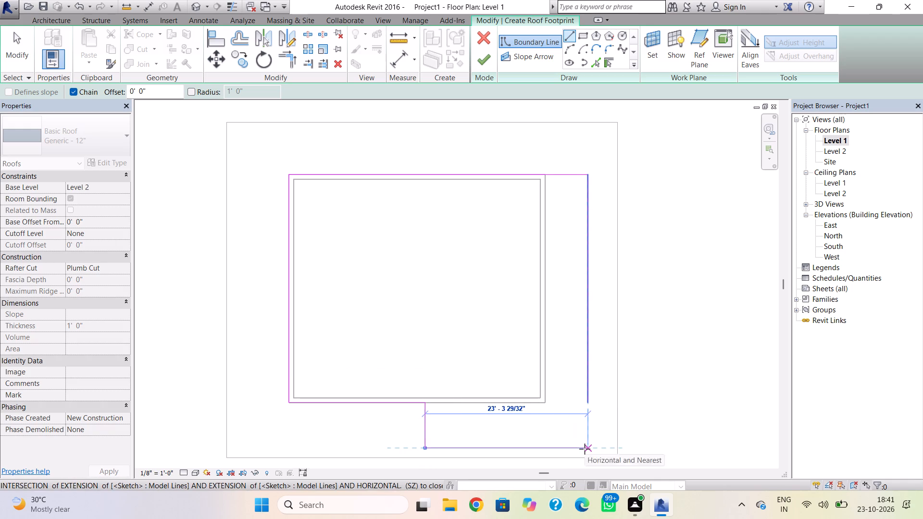
left_click(585, 449)
left_click(587, 399)
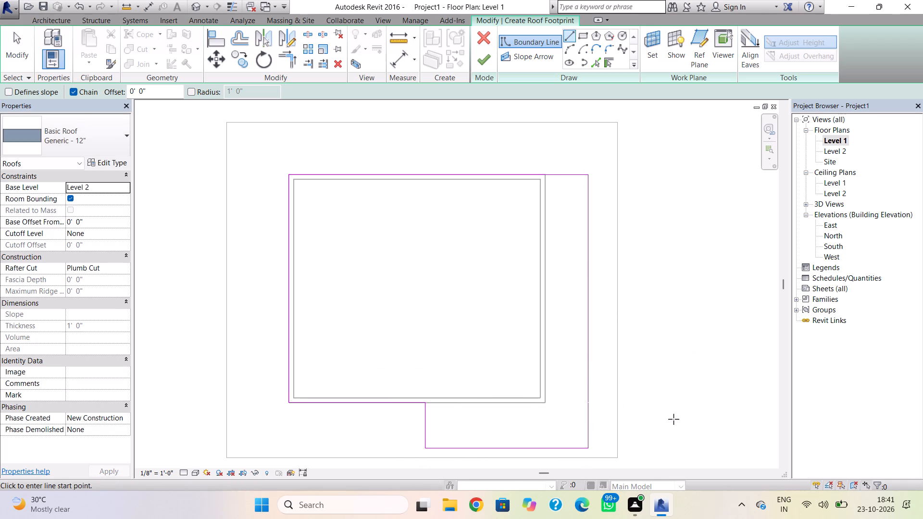
Finish the flat footprint roof and attach the walls to it.
left_click(484, 64)
left_click(484, 261)
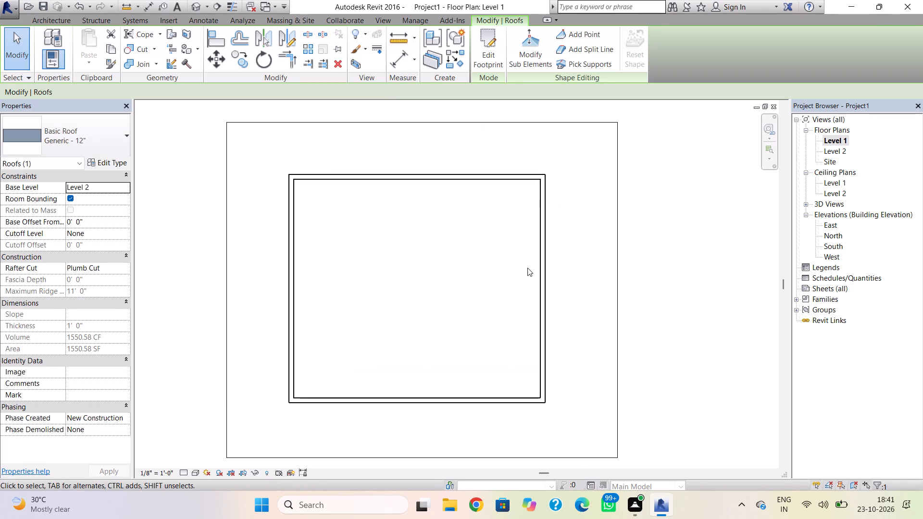
Open the default 3D view to check the flat roof over the walls.
left_click(188, 8)
left_click(198, 7)
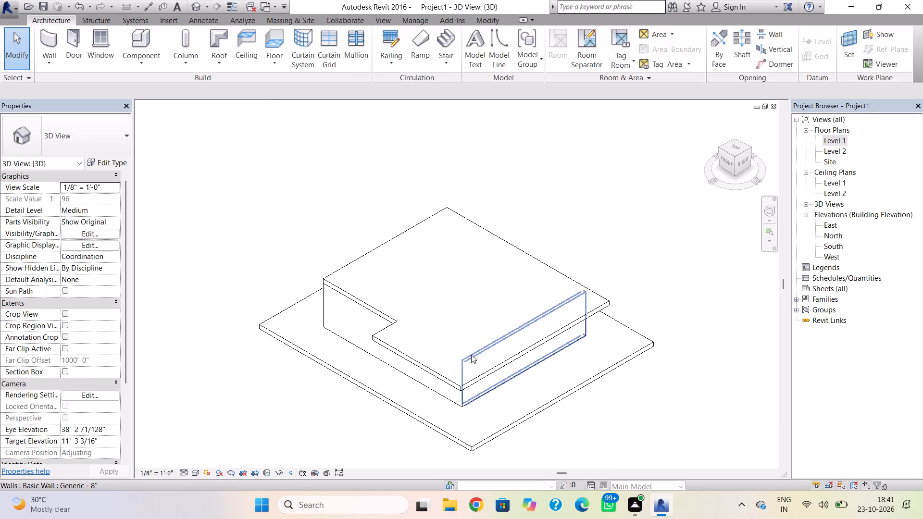
In the East elevation, set the elevation of Level 2 to 12'.
left_click(837, 228)
left_click(832, 223)
left_click(832, 223)
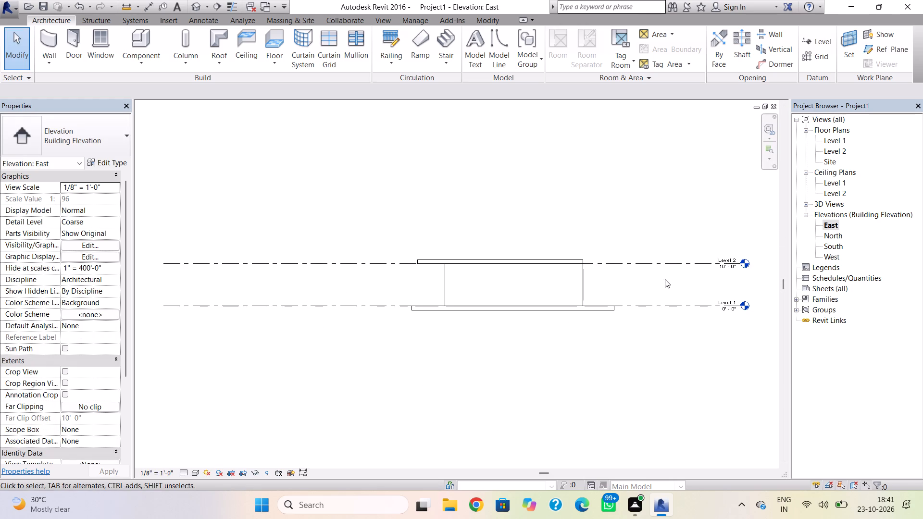
left_click(634, 264)
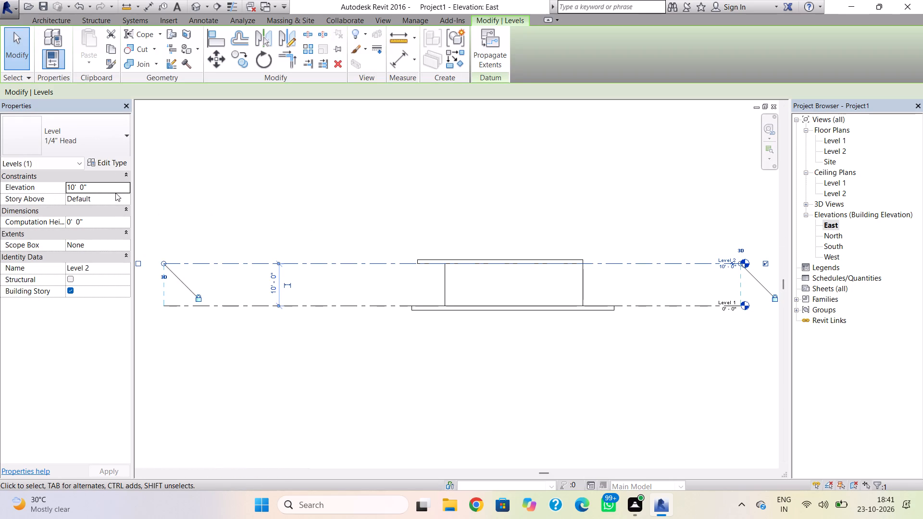
left_click(115, 193)
type("12'")
key("Return")
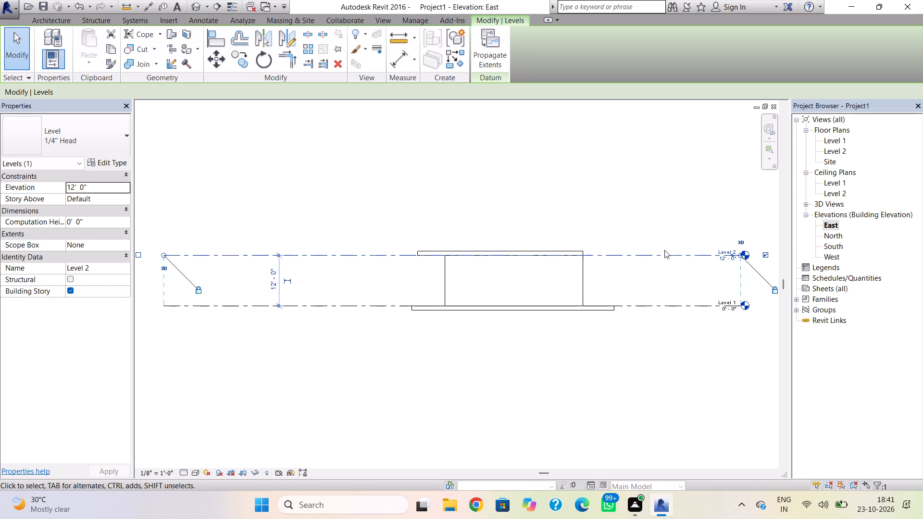
Add Levels 3, 4 and 5 above Level 2 by picking each preceding level line with a 12' offset.
scroll(545, 249, "up", 2)
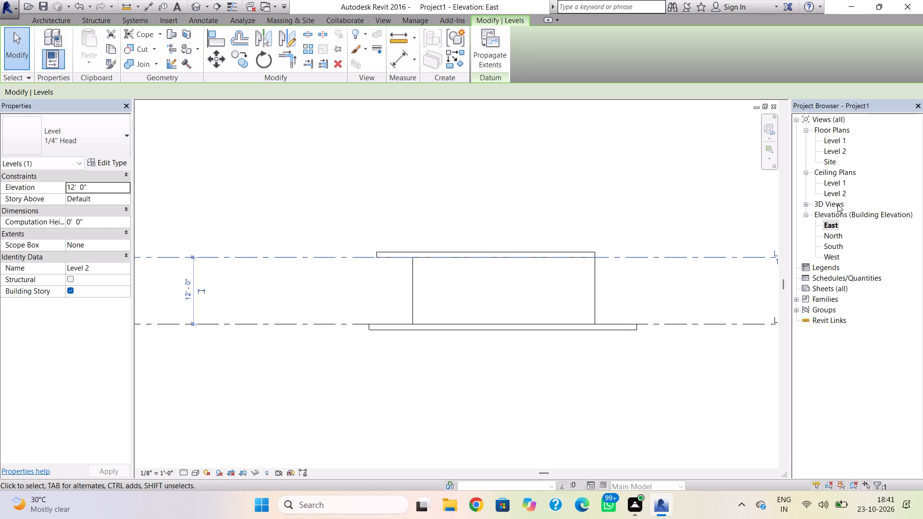
left_click(831, 142)
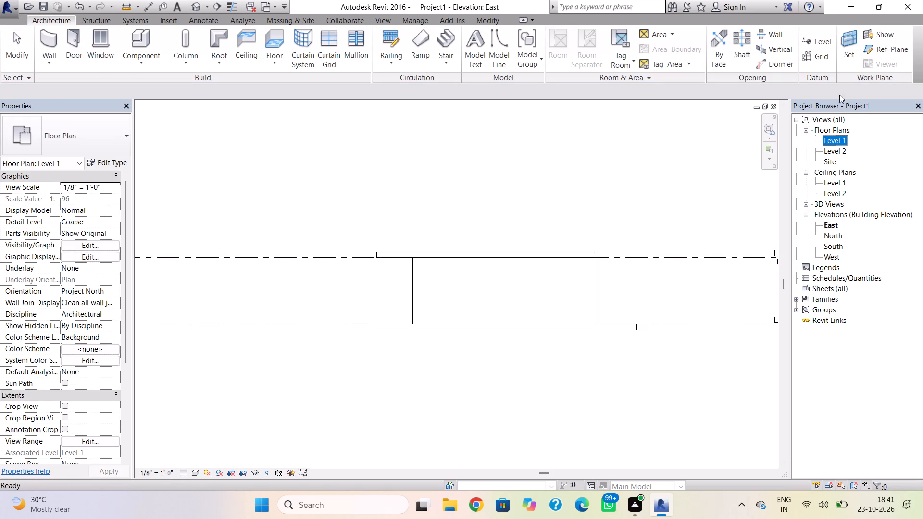
left_click(831, 43)
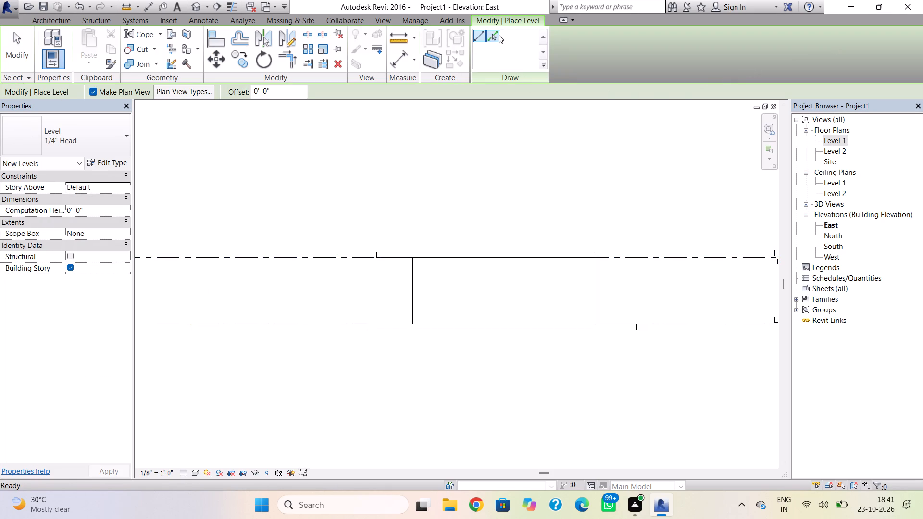
left_click(499, 34)
double_click(499, 34)
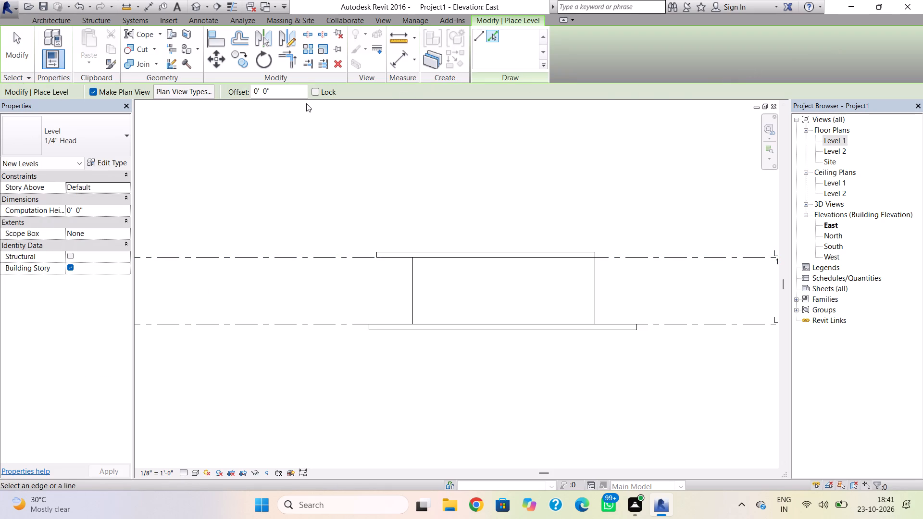
left_click(299, 94)
key("BackSpace")
key("BackSpace")
key("BackSpace")
key("BackSpace")
key("BackSpace")
key("BackSpace")
key("BackSpace")
key("BackSpace")
key("BackSpace")
key("BackSpace")
key("BackSpace")
key("BackSpace")
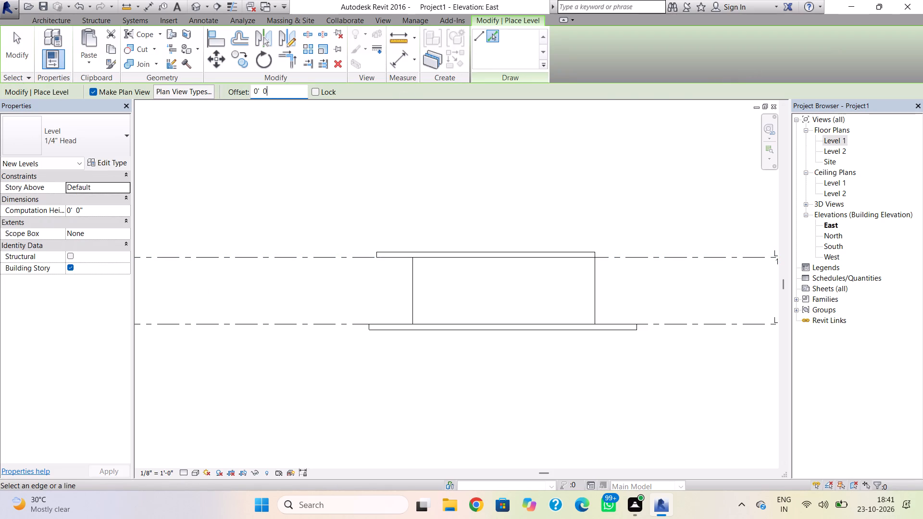
type("12'")
key("Return")
left_click(661, 256)
scroll(666, 243, "down", 1)
middle_click_drag(661, 247, 606, 273)
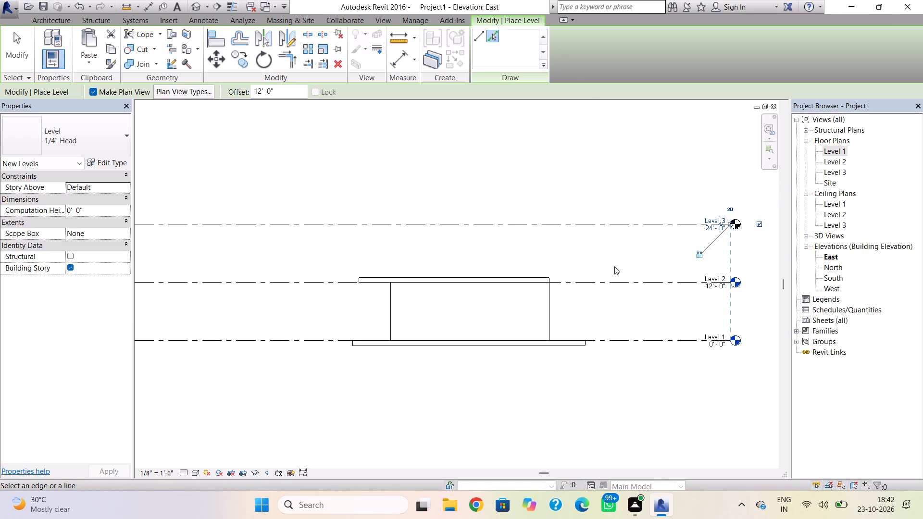
left_click(632, 223)
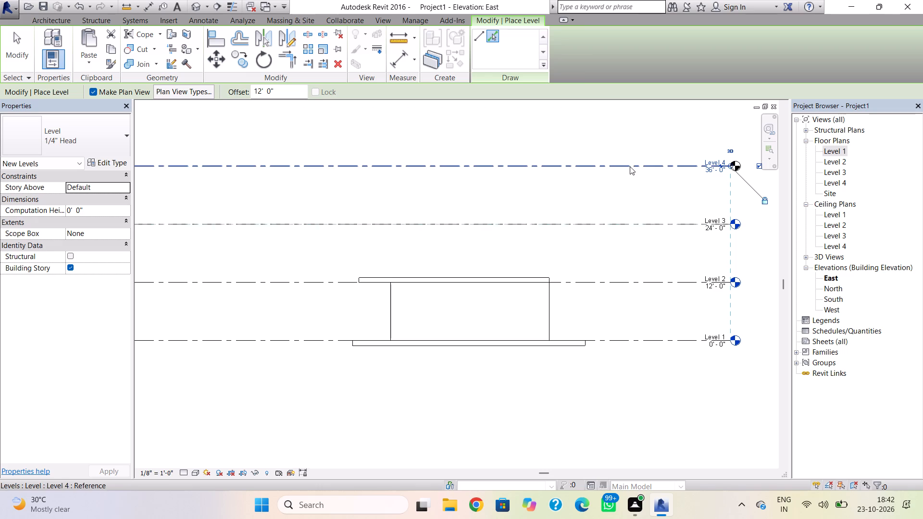
left_click(629, 164)
middle_click_drag(604, 231, 585, 270)
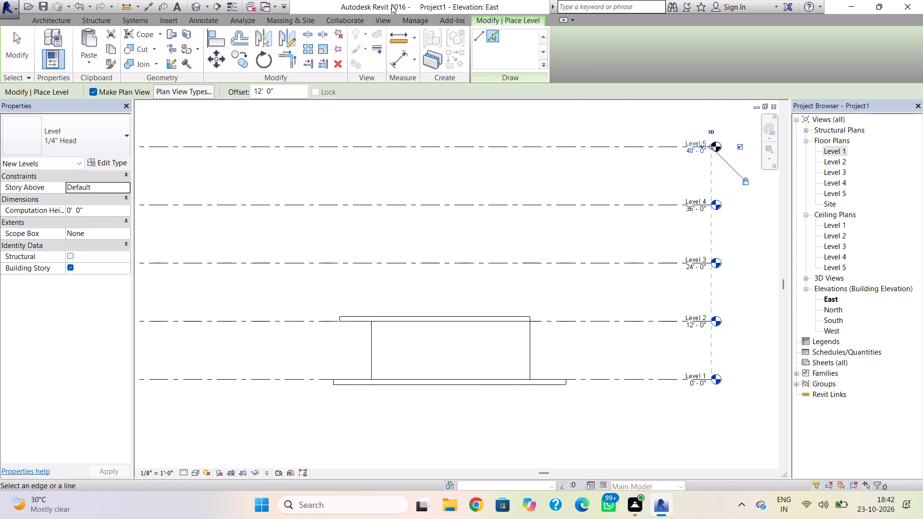
In the Level 1 floor plan, copy all four walls and paste them aligned to Levels 2, 3 and 4.
left_click(828, 154)
left_click(828, 154)
scroll(511, 255, "down", 3)
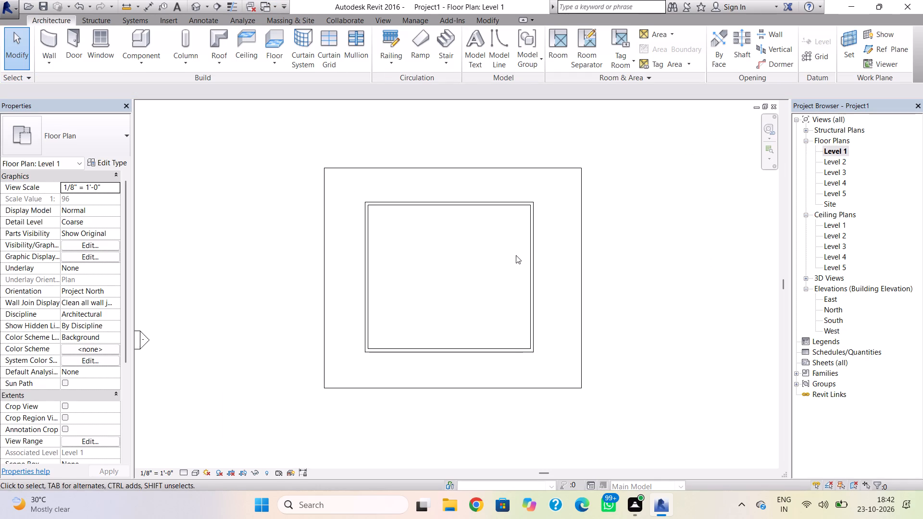
left_click_drag(548, 193, 468, 352)
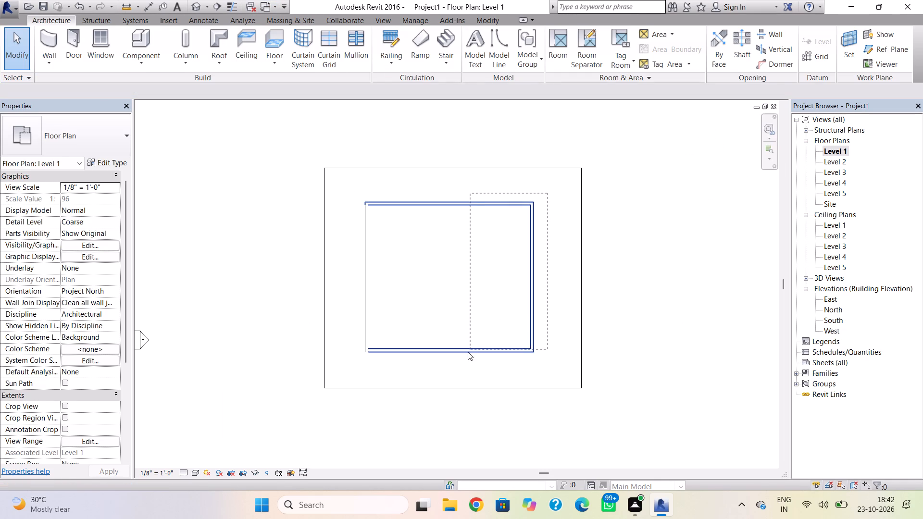
left_click_drag(468, 352, 346, 363)
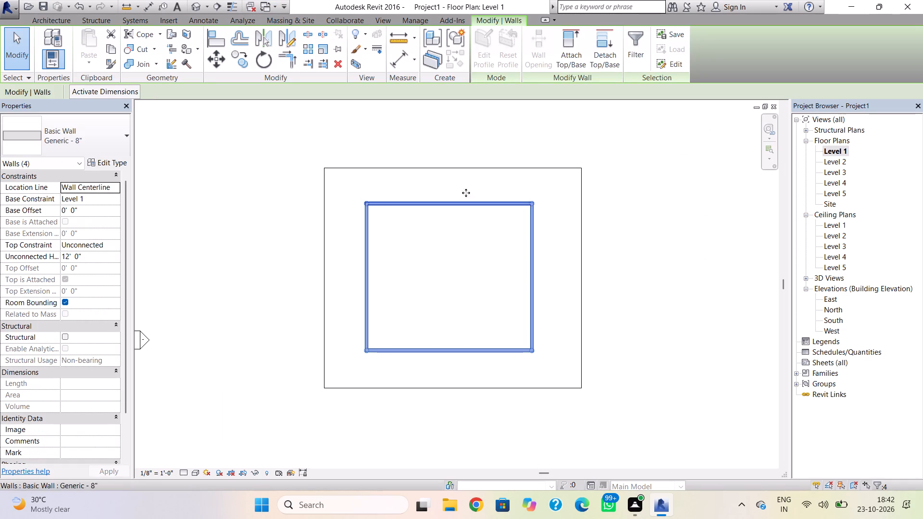
left_click(115, 45)
left_click(100, 58)
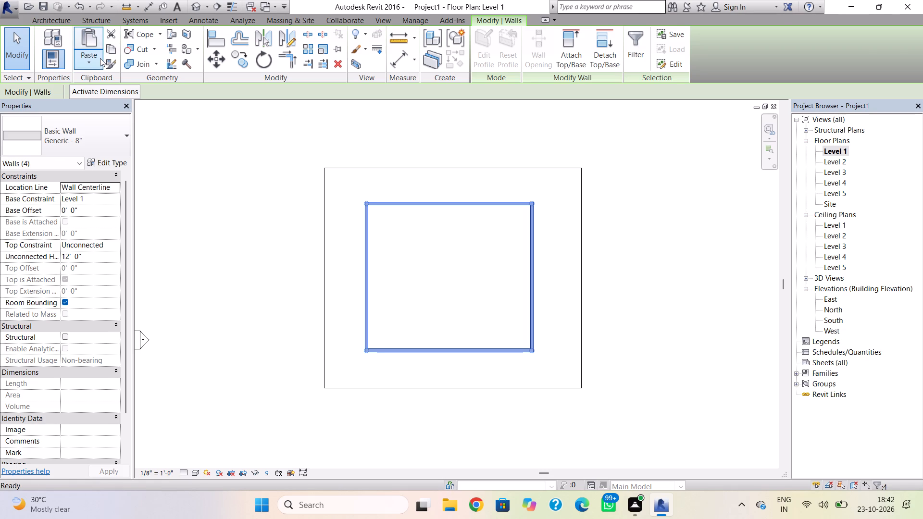
left_click(143, 116)
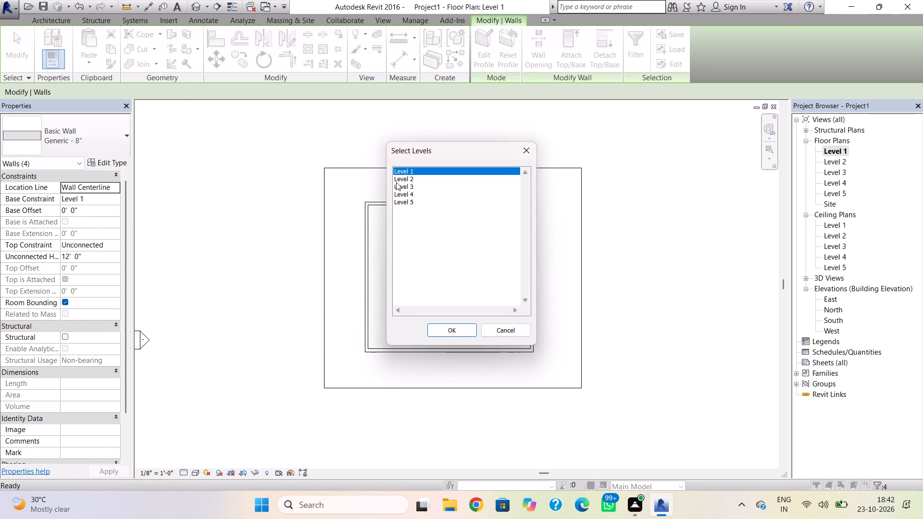
left_click_drag(405, 178, 408, 186)
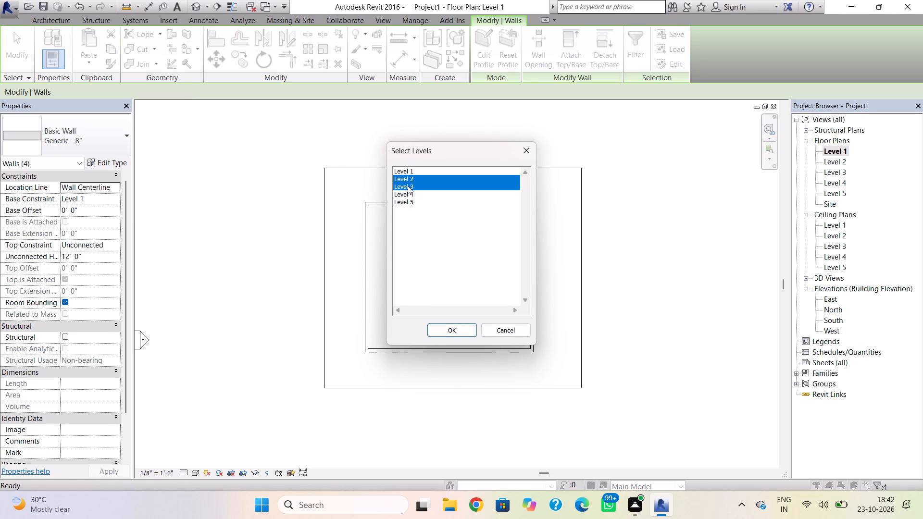
left_click_drag(408, 186, 409, 192)
left_click(441, 332)
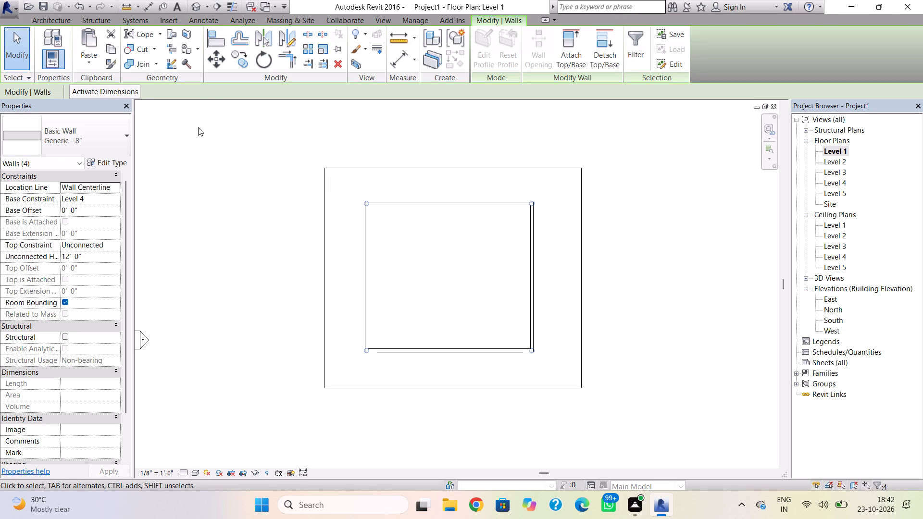
In the default 3D view, copy the Level 2 stepped roof and paste it aligned to Levels 3 and 4.
left_click(199, 9)
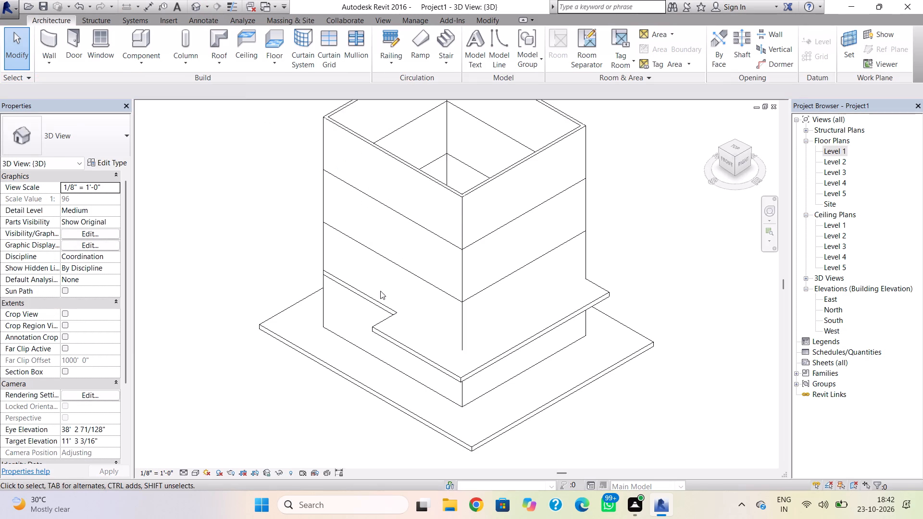
left_click(380, 328)
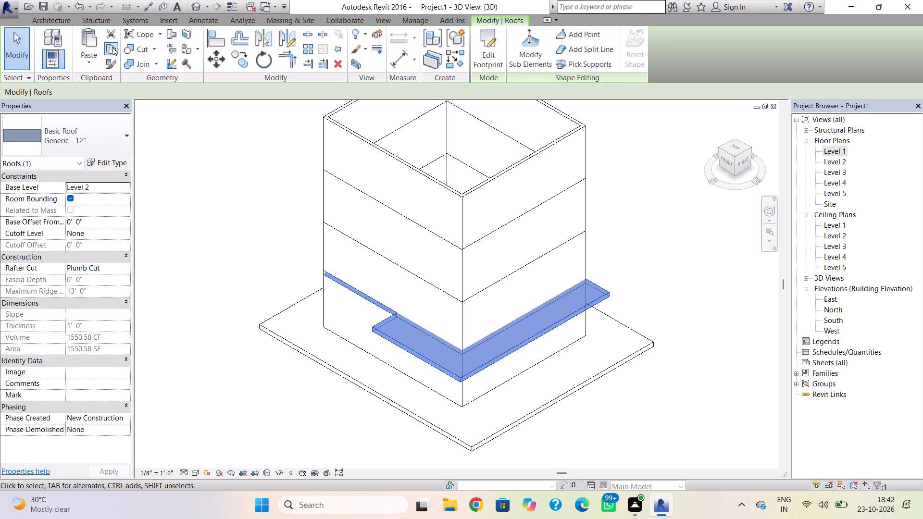
left_click(112, 47)
left_click(94, 58)
left_click(135, 111)
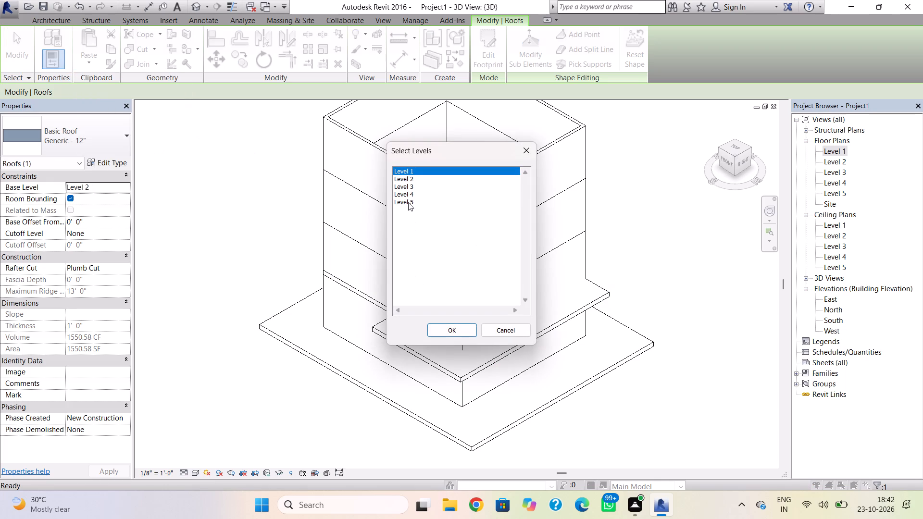
left_click_drag(412, 189, 412, 196)
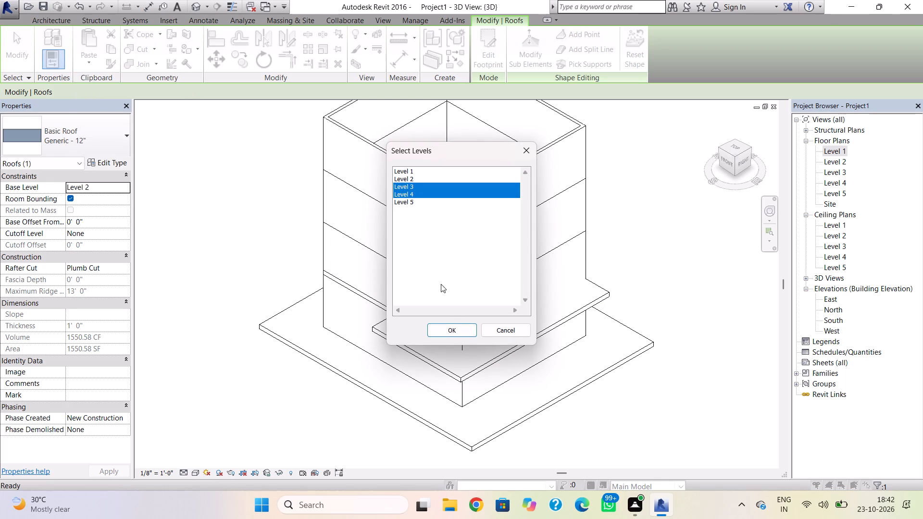
left_click(453, 326)
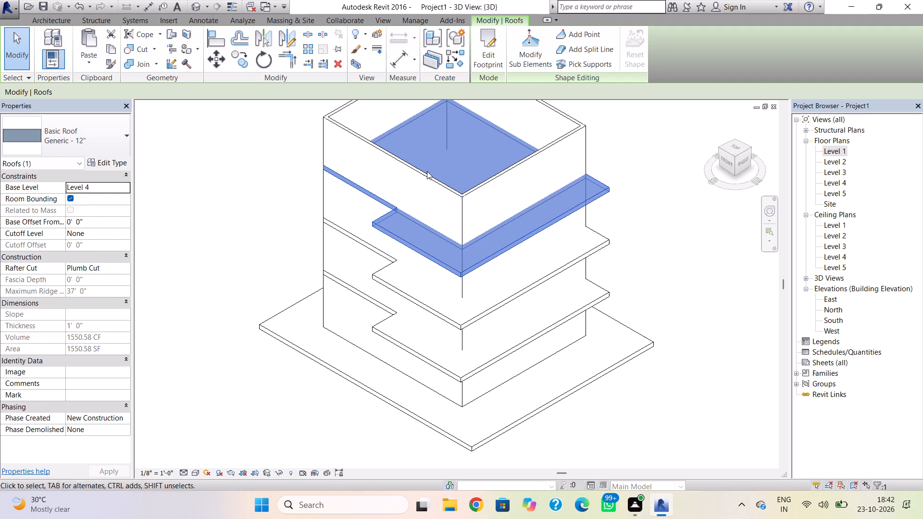
right_click_drag(321, 304, 324, 302, "shift")
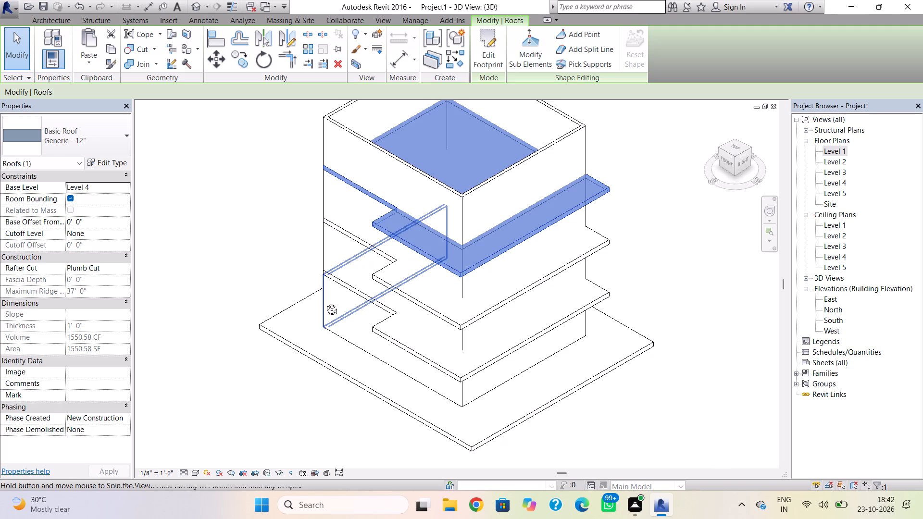
right_click_drag(324, 302, 401, 270, "shift")
key("Escape")
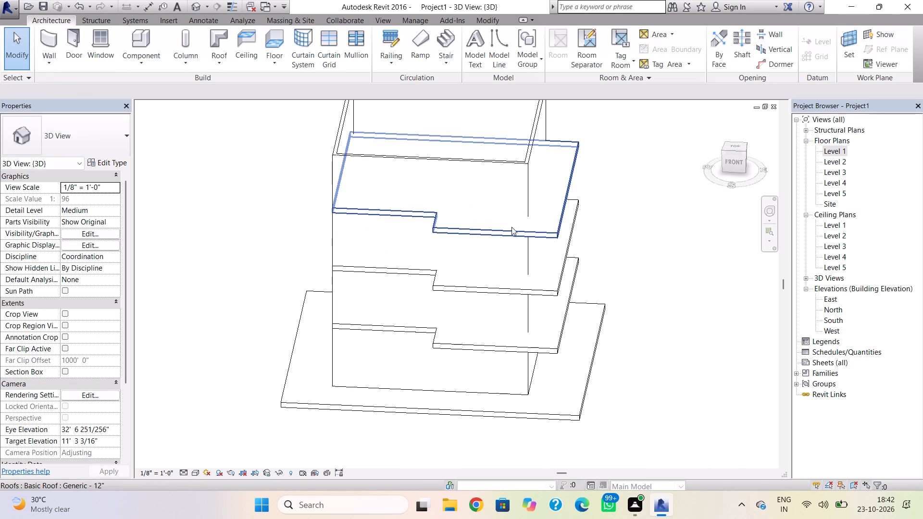
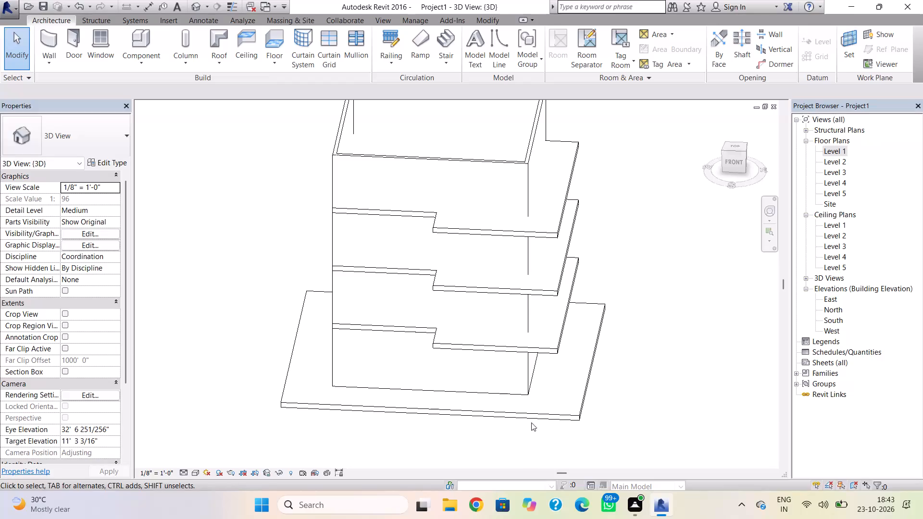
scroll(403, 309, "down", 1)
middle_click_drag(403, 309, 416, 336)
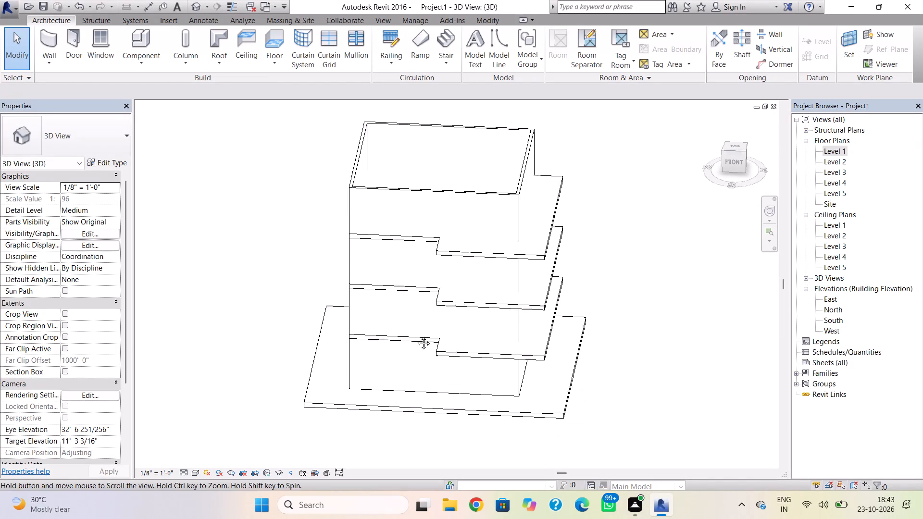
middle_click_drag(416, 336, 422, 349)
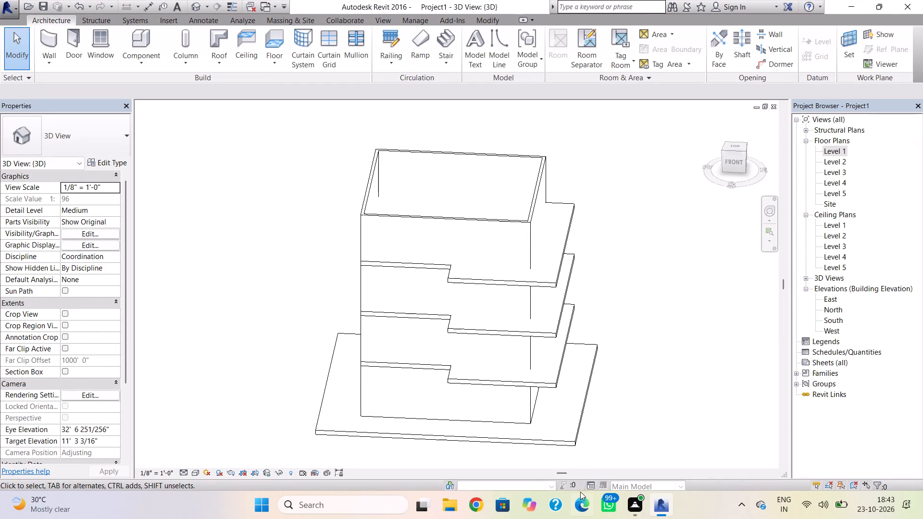
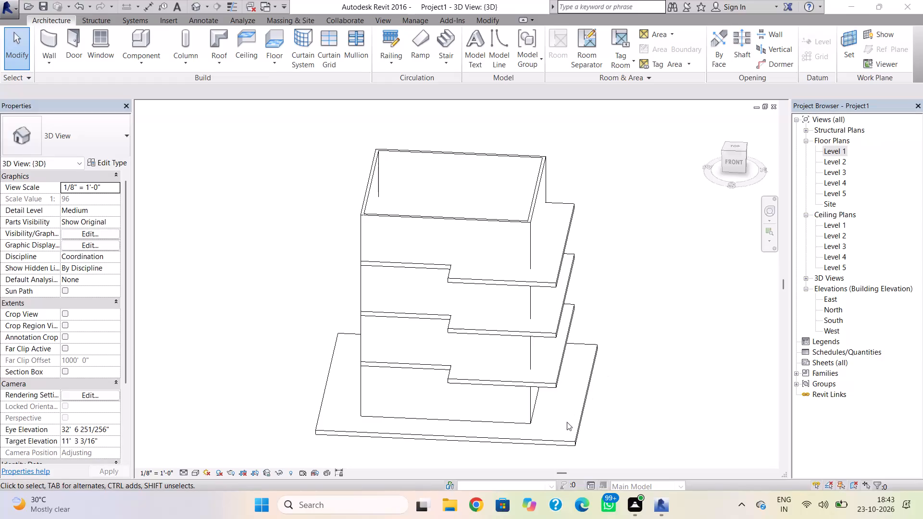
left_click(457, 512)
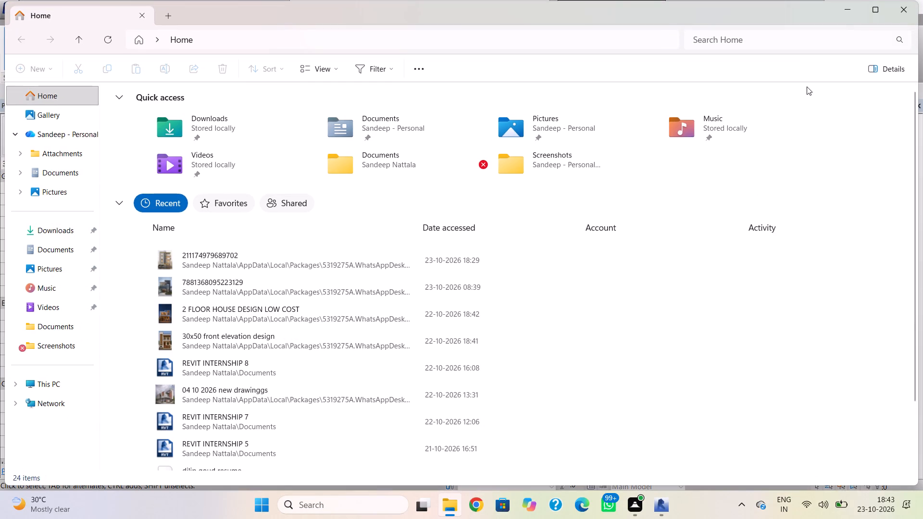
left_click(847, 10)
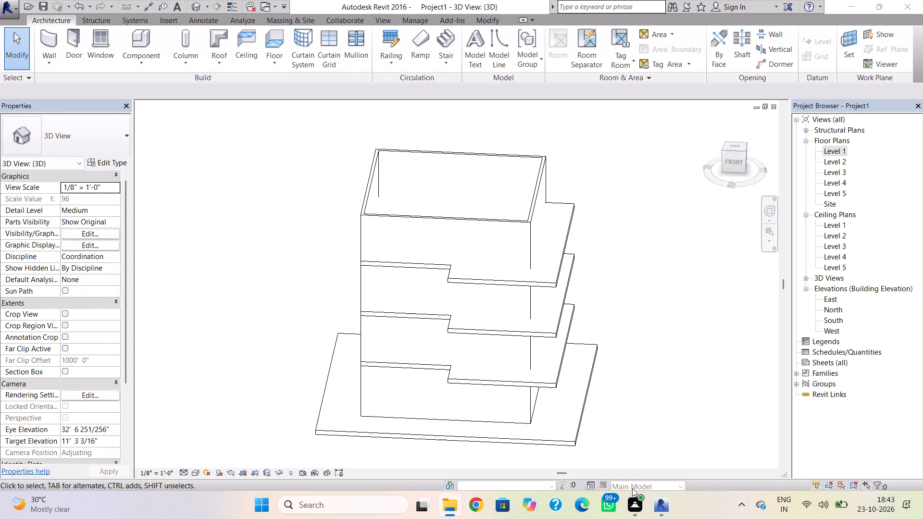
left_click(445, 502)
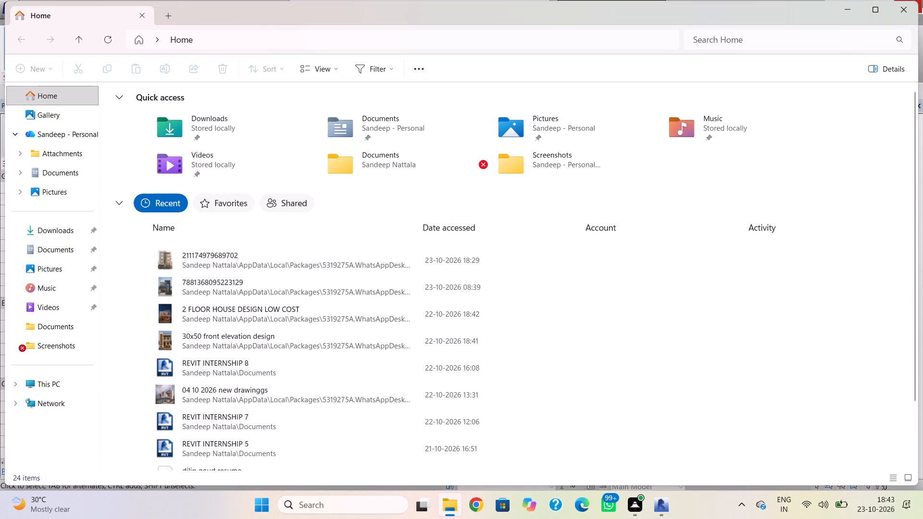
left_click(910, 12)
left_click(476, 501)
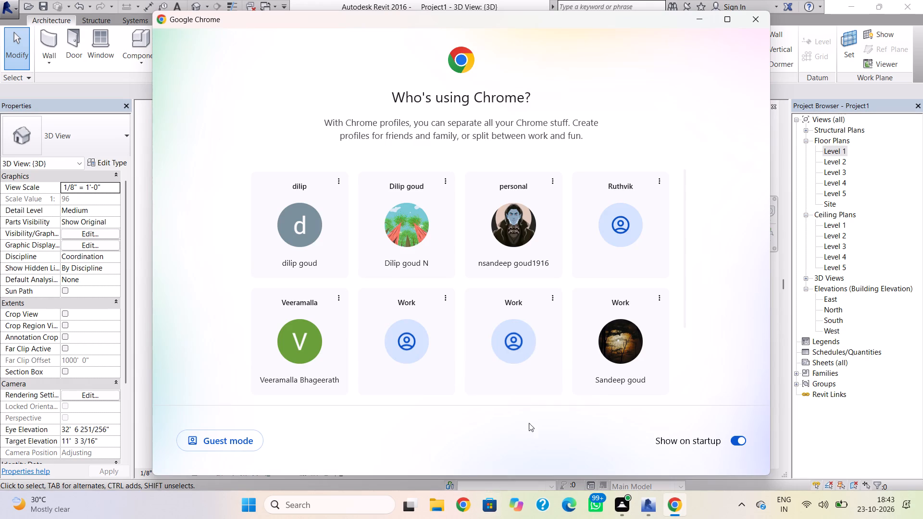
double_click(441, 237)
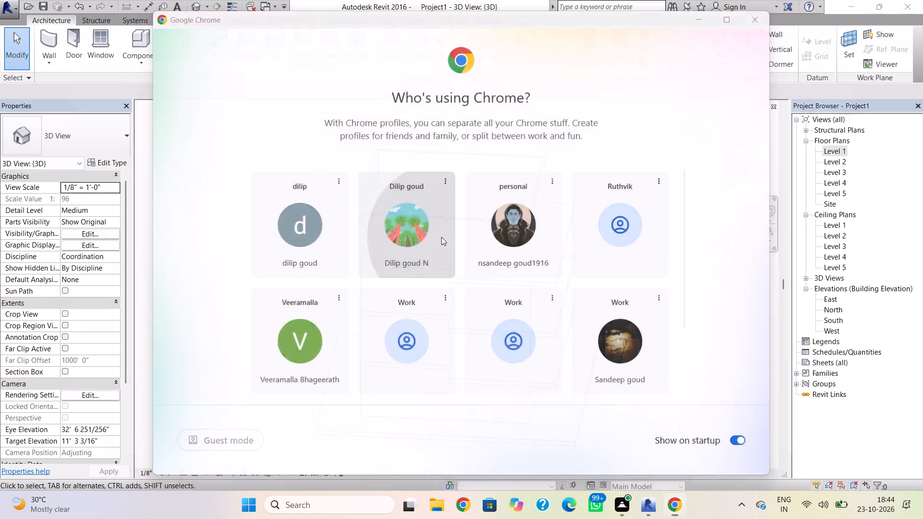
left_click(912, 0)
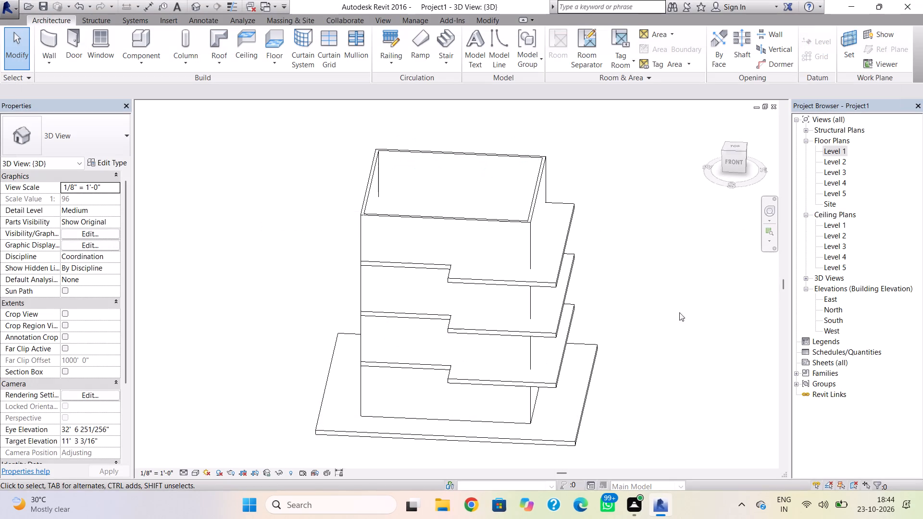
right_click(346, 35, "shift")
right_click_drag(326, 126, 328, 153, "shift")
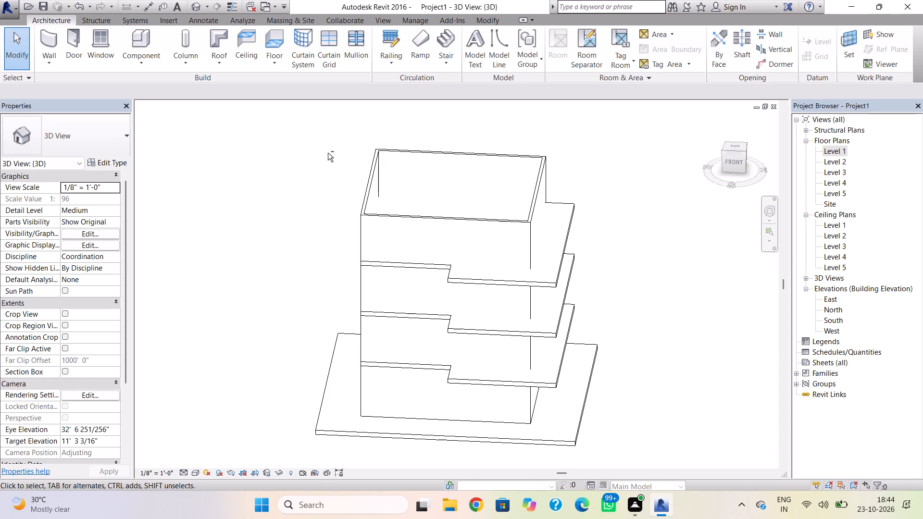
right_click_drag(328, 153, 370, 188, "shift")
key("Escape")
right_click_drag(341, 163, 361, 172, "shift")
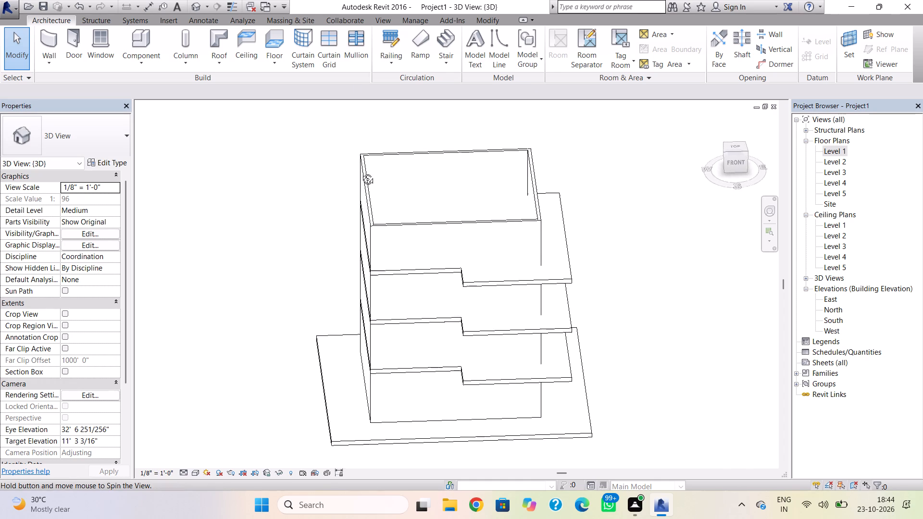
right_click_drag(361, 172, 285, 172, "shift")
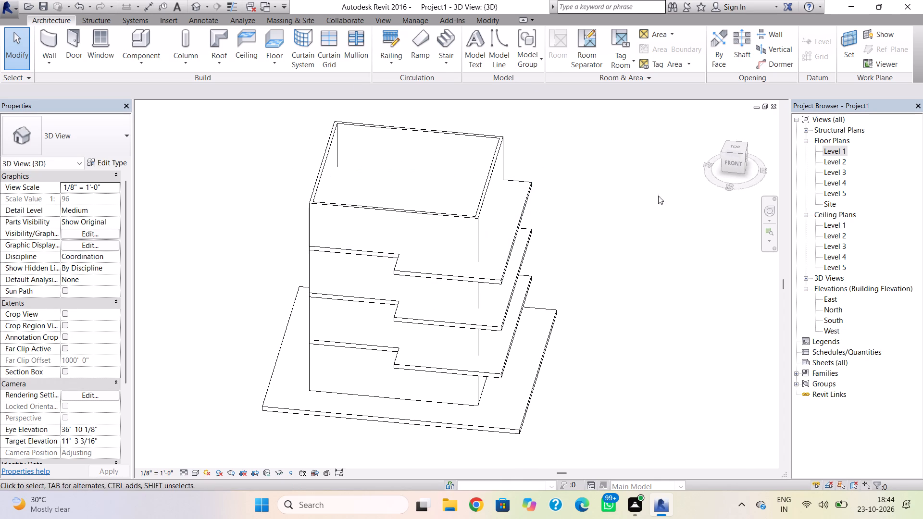
On Level 2, draw a 19'-6" Generic - 8" wall against the front wall's outer face, using the exterior finish face as location line.
left_click(736, 165)
scroll(440, 216, "up", 4)
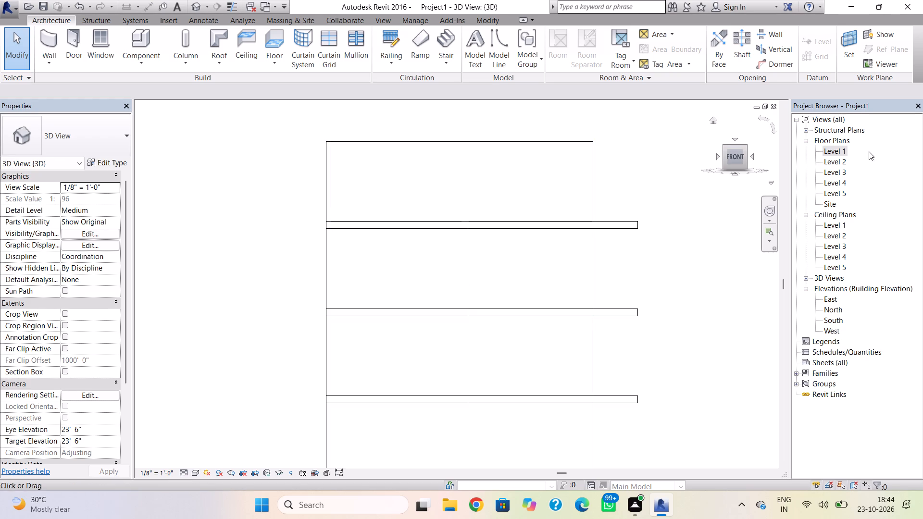
double_click(834, 149)
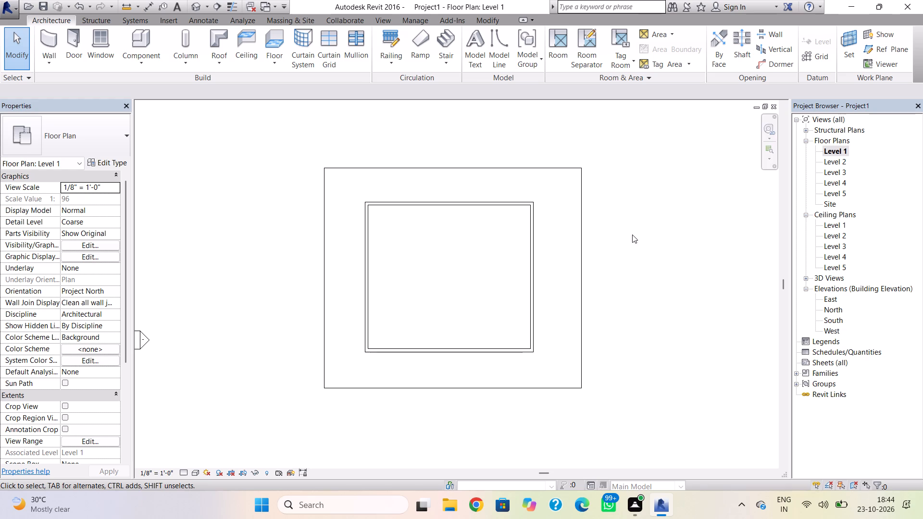
double_click(843, 164)
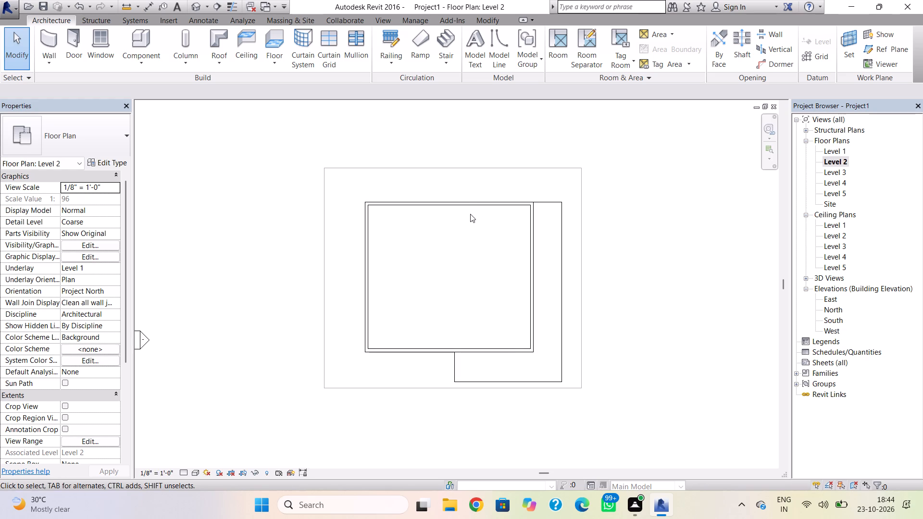
left_click(52, 39)
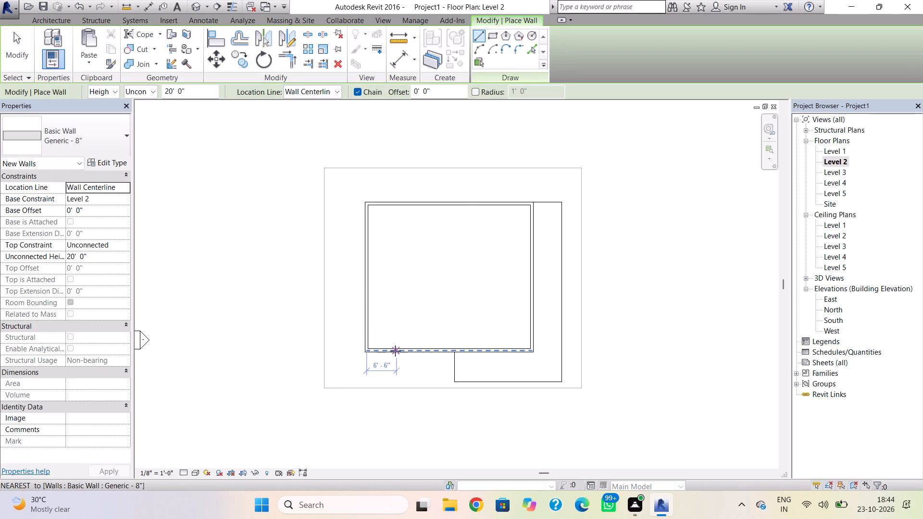
scroll(386, 352, "up", 4)
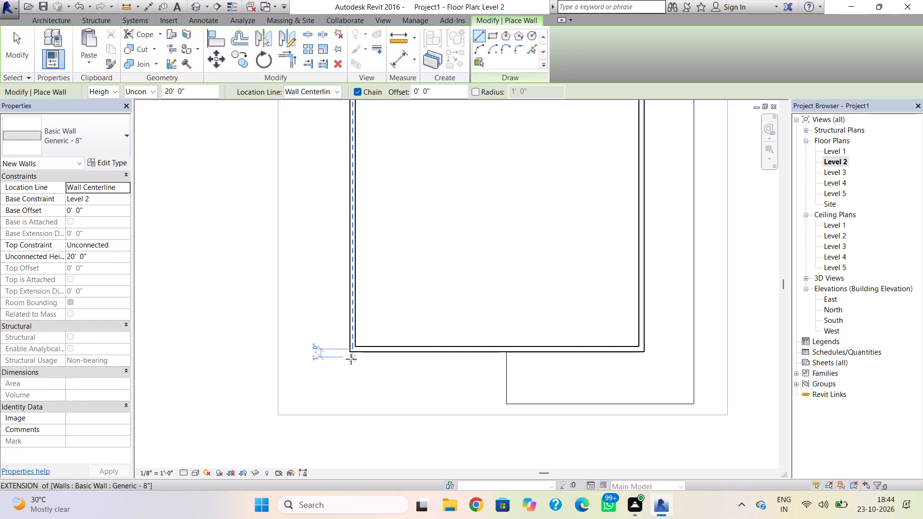
left_click(349, 353)
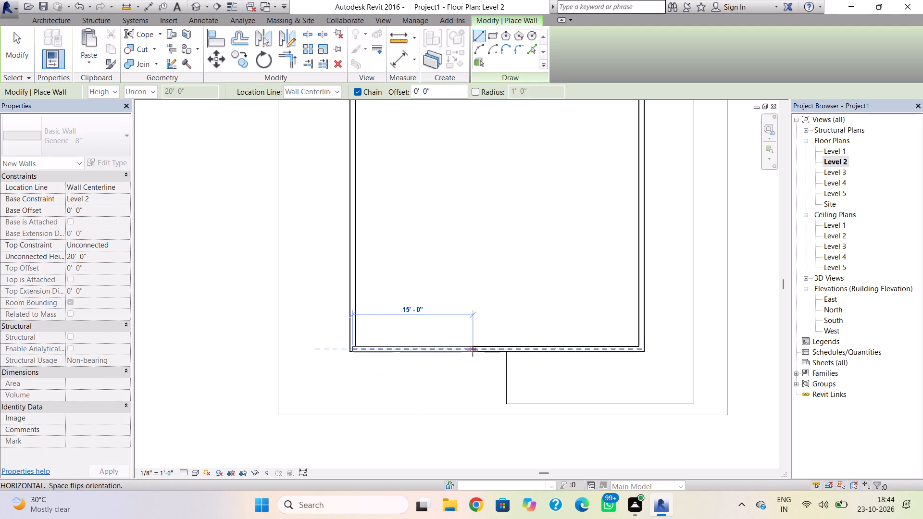
key("Escape")
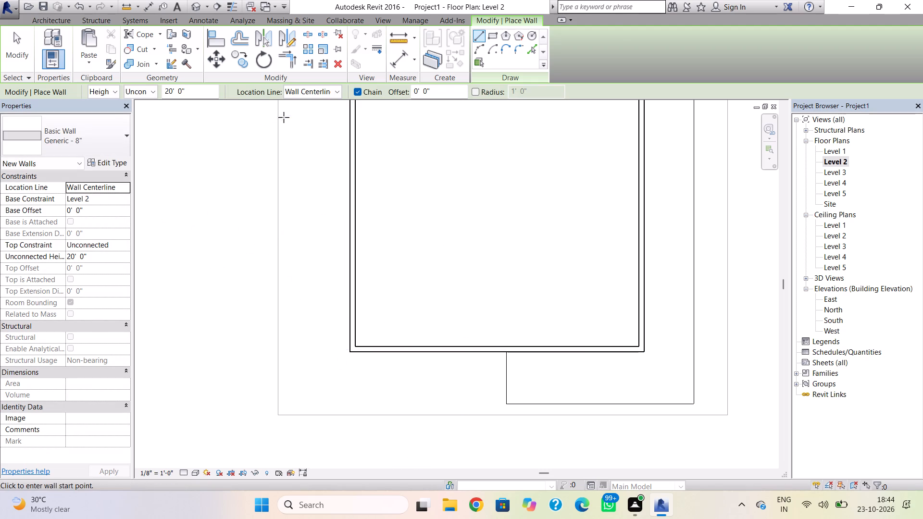
left_click(312, 90)
left_click(324, 124)
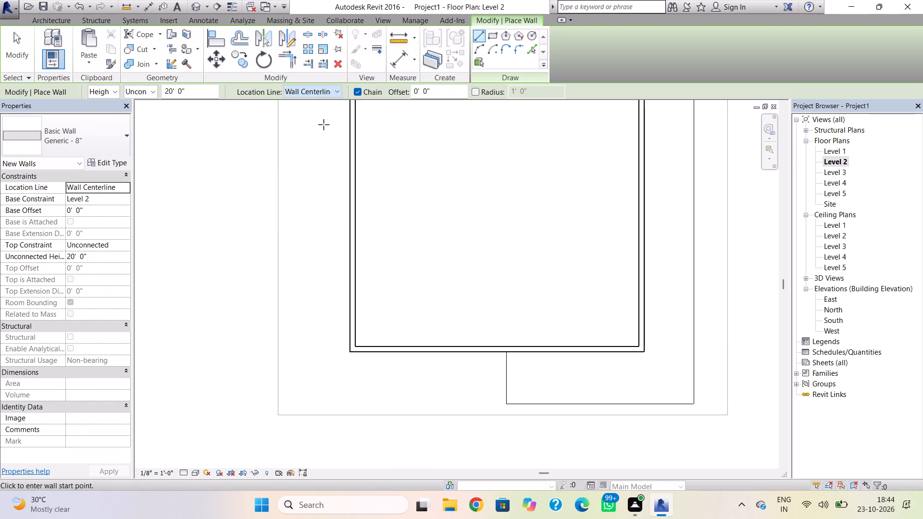
left_click(349, 351)
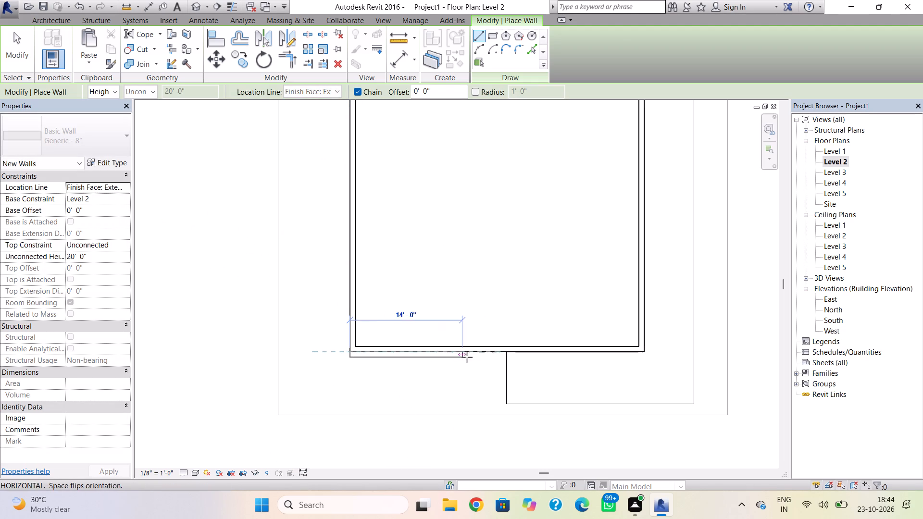
left_click(503, 356)
key("Escape")
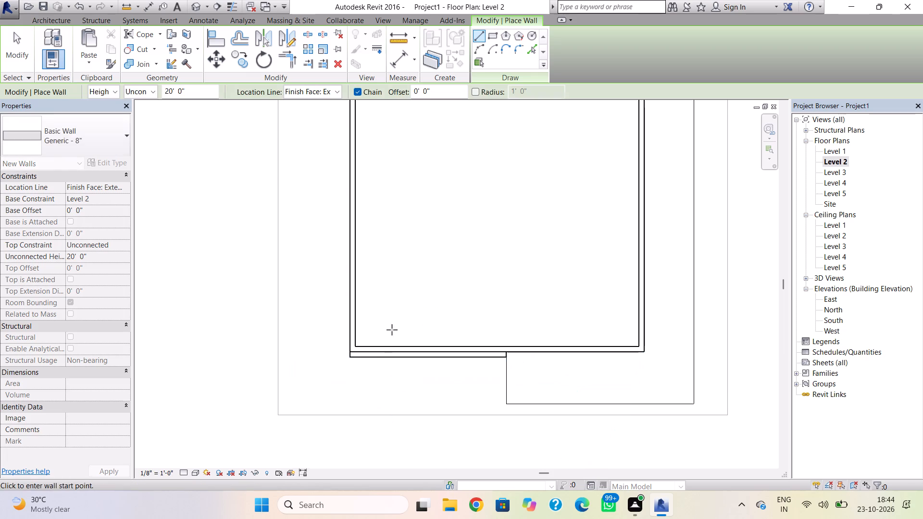
key("Escape")
In the 3D front view, stretch the new wall's top above the building, making the wall about 41'-7" high.
left_click(373, 359)
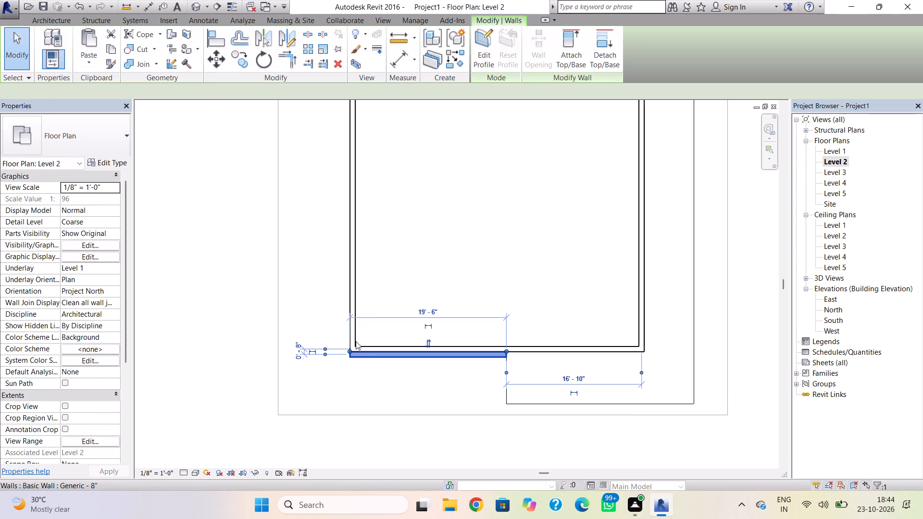
left_click(190, 10)
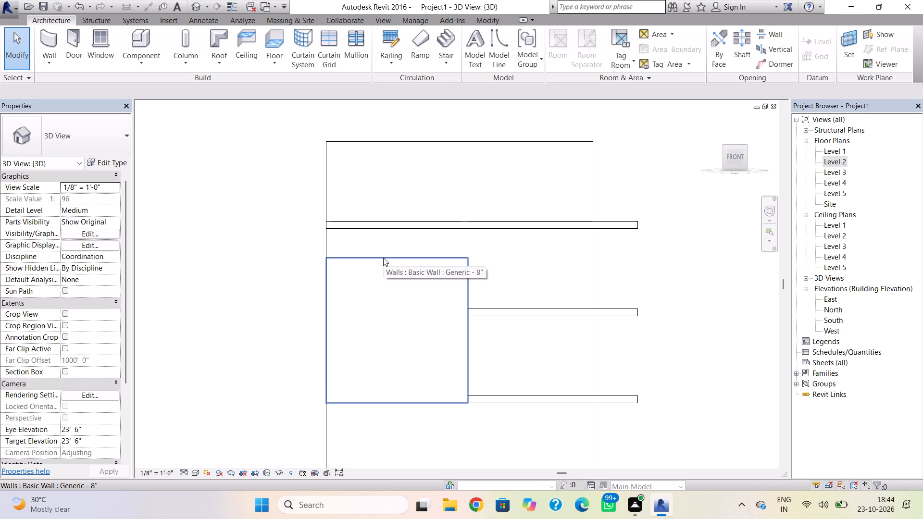
left_click(383, 258)
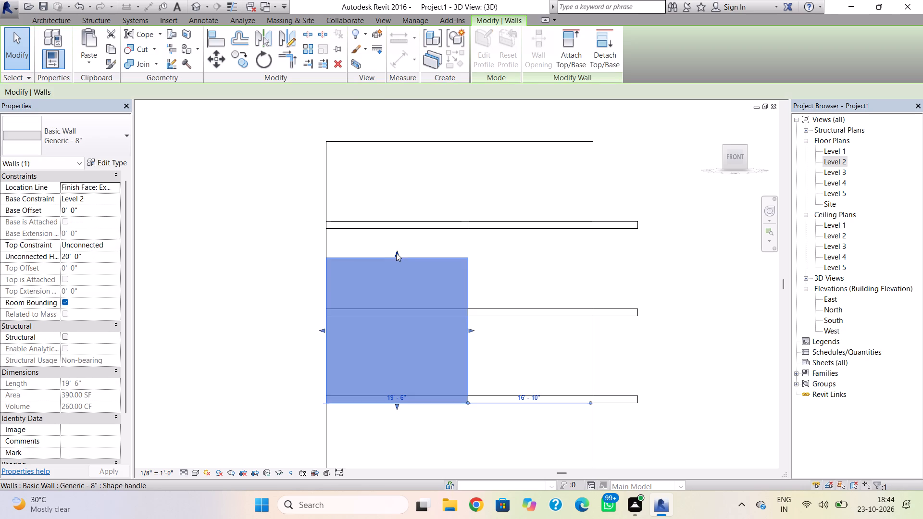
left_click_drag(396, 253, 395, 103)
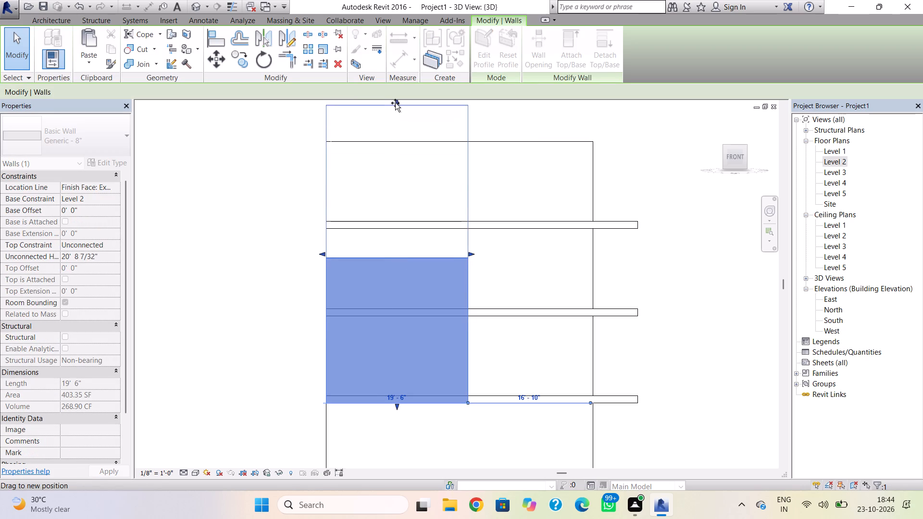
left_click_drag(395, 103, 395, 101)
Extend the new front wall's base down to the bottom of the Level 1 walls, for a base offset of -12' 0".
scroll(392, 388, "down", 1)
middle_click_drag(392, 369, 390, 270)
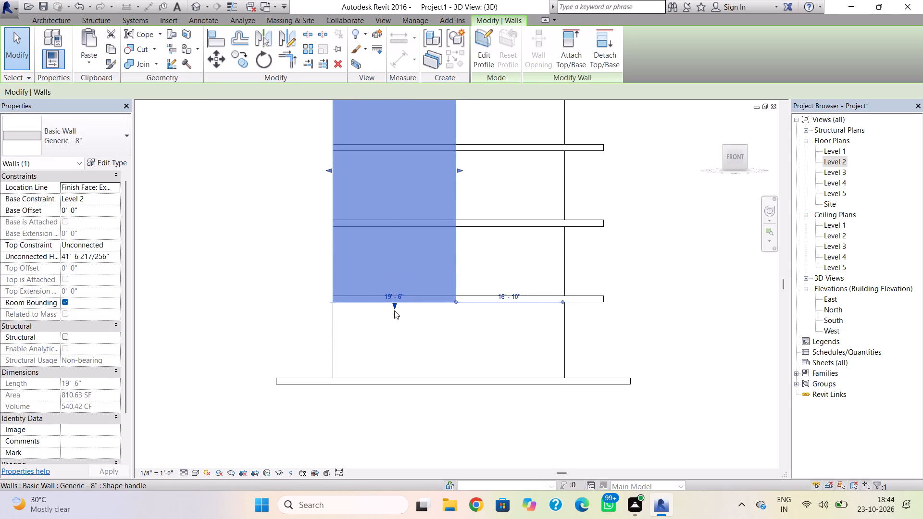
left_click_drag(395, 303, 396, 375)
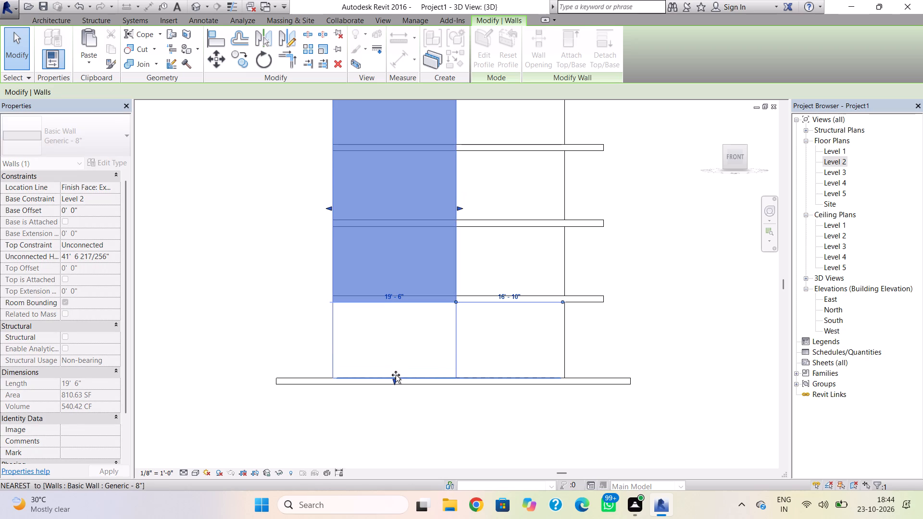
left_click_drag(396, 375, 396, 376)
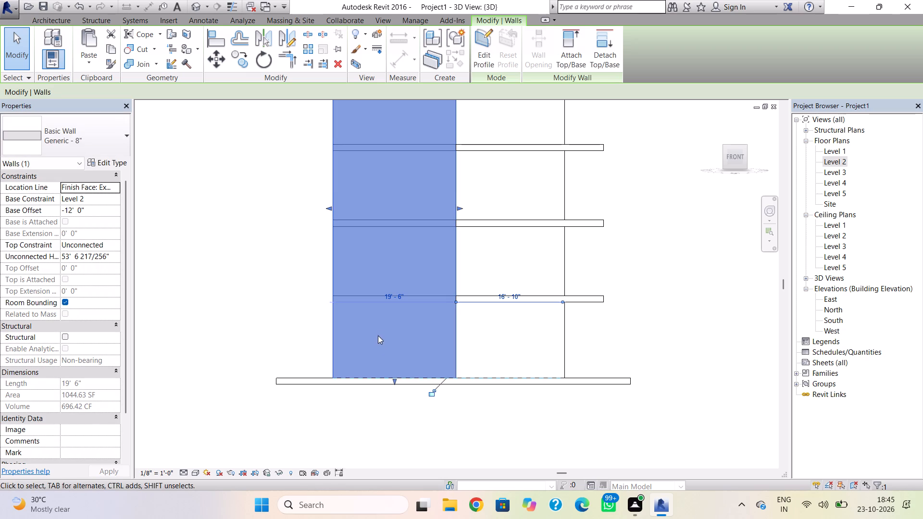
left_click(519, 348)
Change the 3D view's visual style to show the model with filled surfaces.
scroll(418, 300, "down", 1)
middle_click_drag(409, 325, 402, 369)
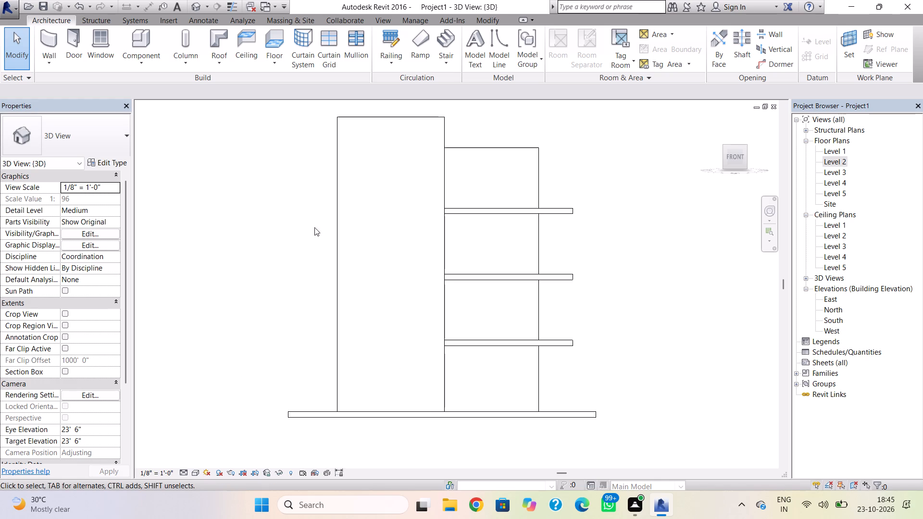
left_click(193, 470)
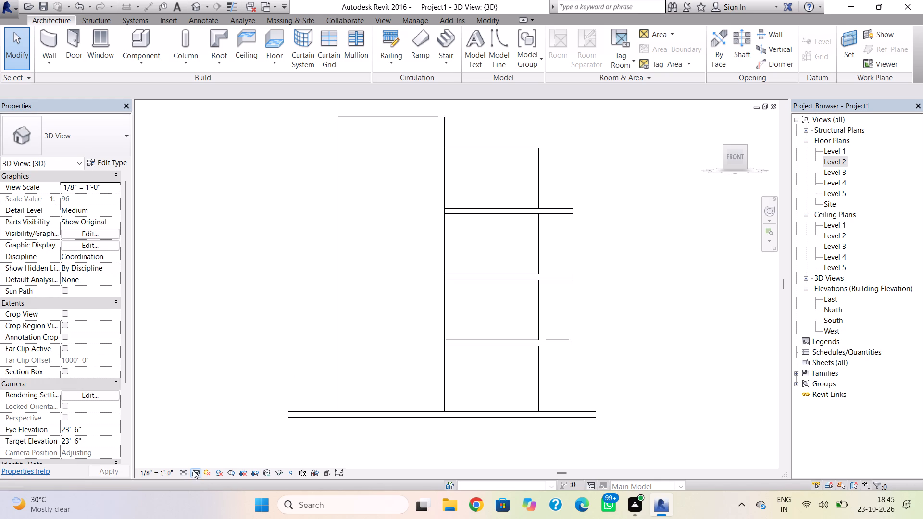
left_click(206, 445)
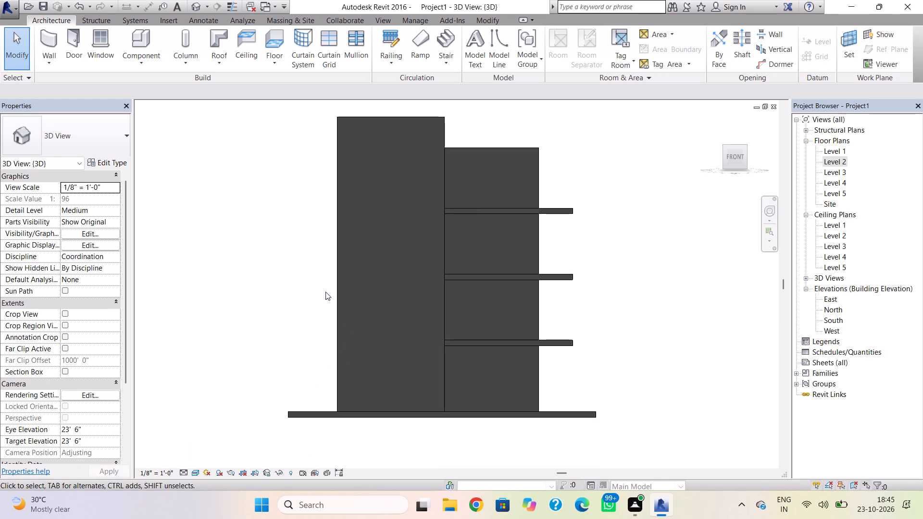
Raise the top of the tall front wall further, to an unconnected height of about 56'-10".
right_click_drag(319, 294, 330, 339, "shift")
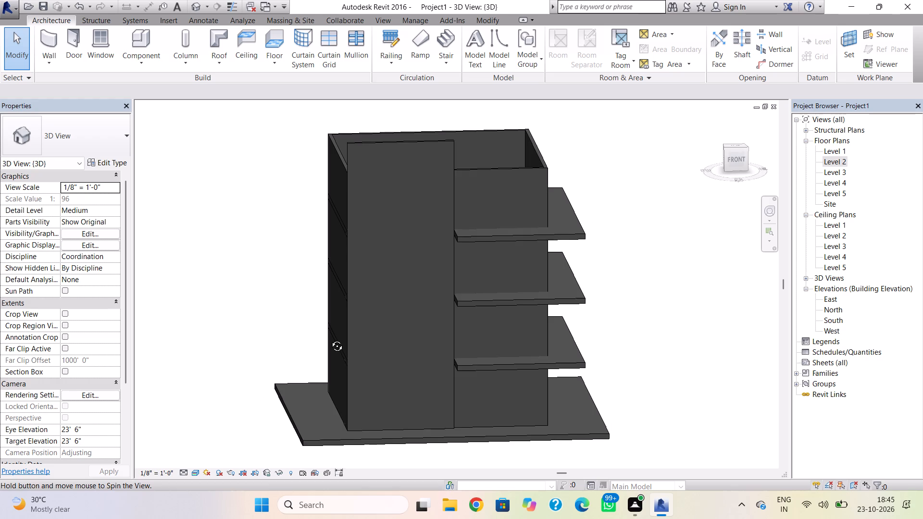
right_click_drag(330, 339, 330, 334, "shift")
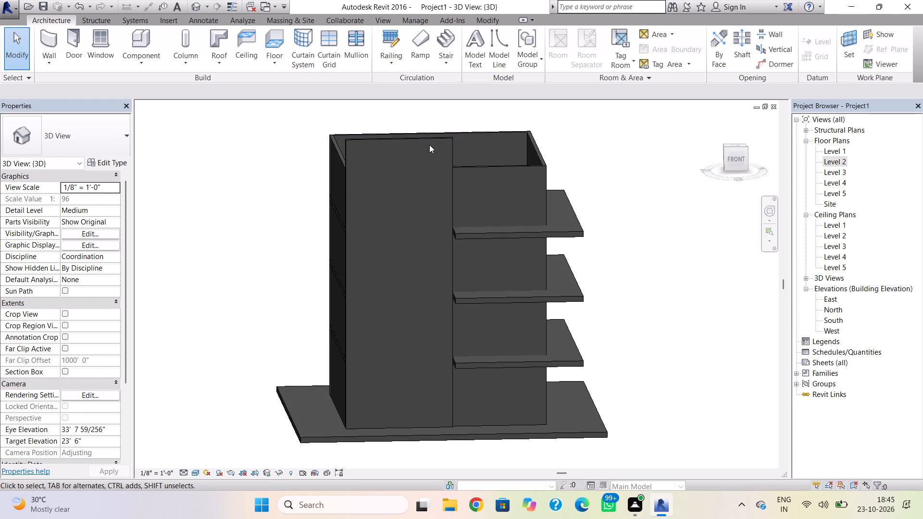
left_click(429, 145)
left_click(432, 140)
left_click_drag(397, 134, 398, 121)
left_click(293, 157)
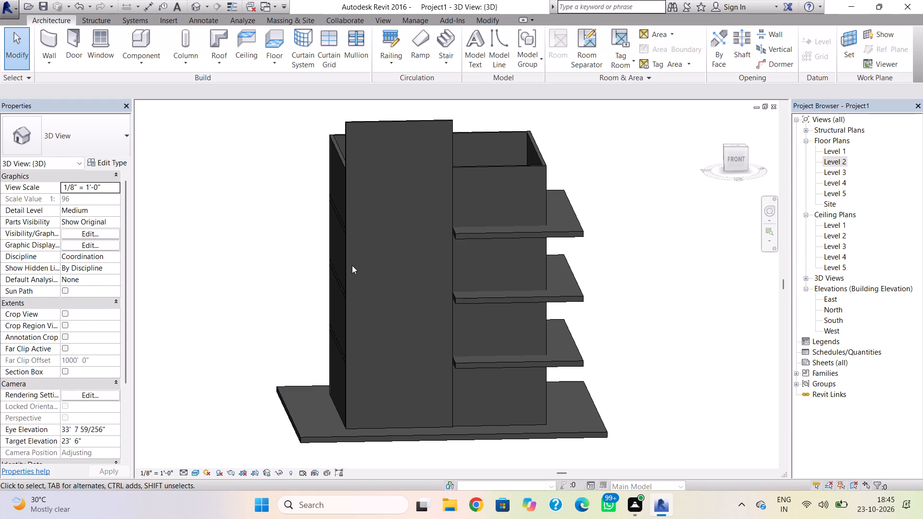
Edit the tall front wall's profile, sketching a rectangle about 8'-2" wide and 12'-0" high in its lower right corner.
double_click(433, 121)
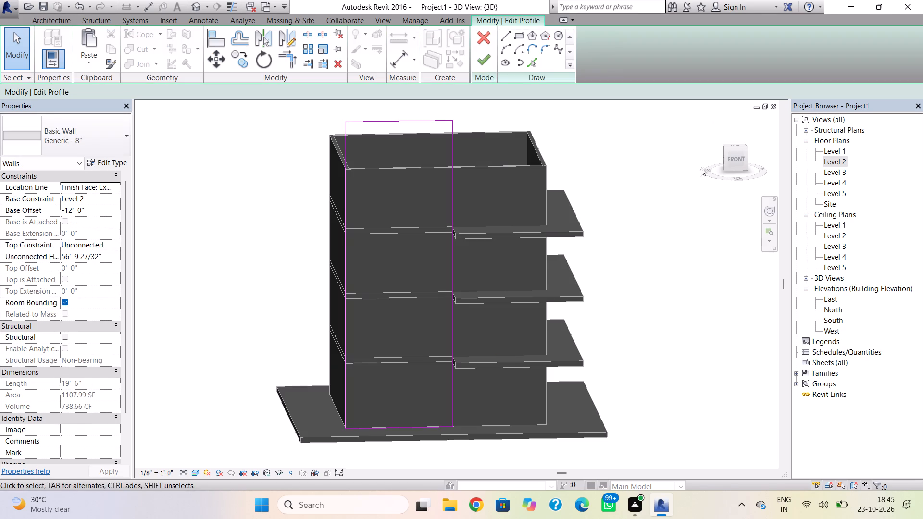
left_click(736, 160)
scroll(441, 266, "up", 2)
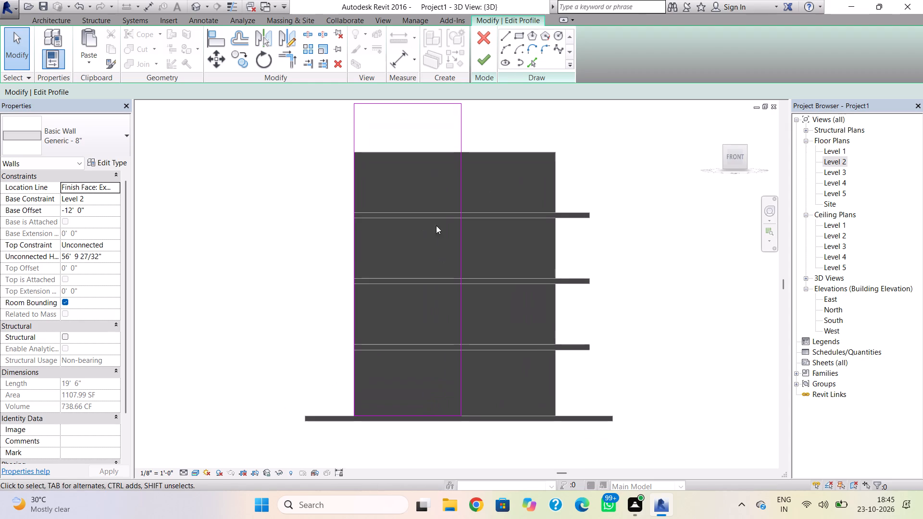
left_click(516, 35)
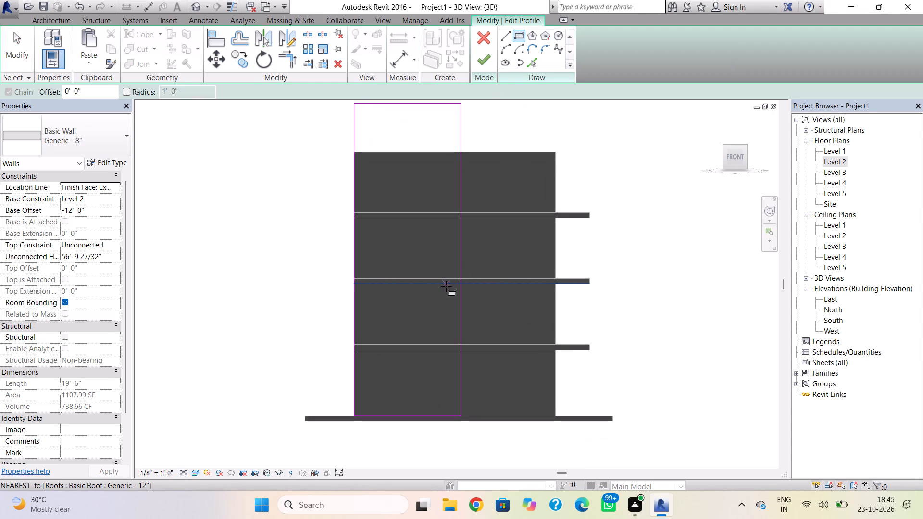
left_click(464, 353)
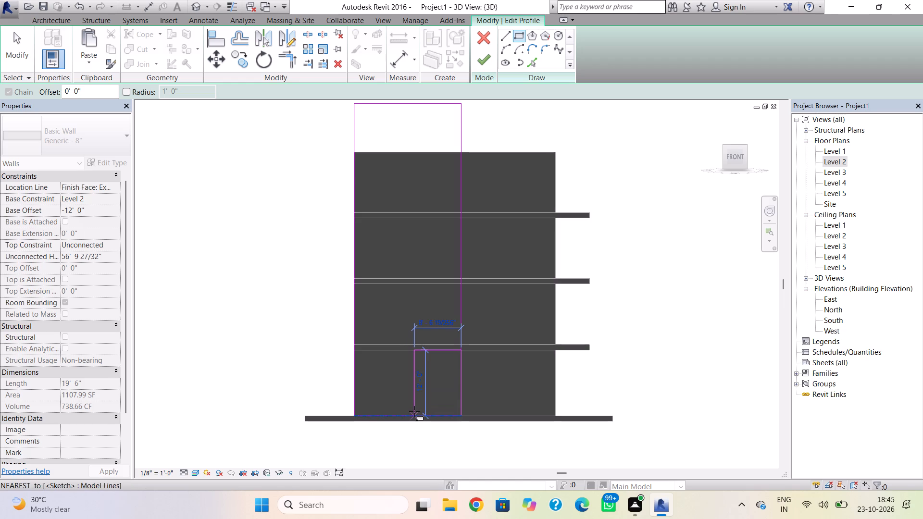
left_click(416, 415)
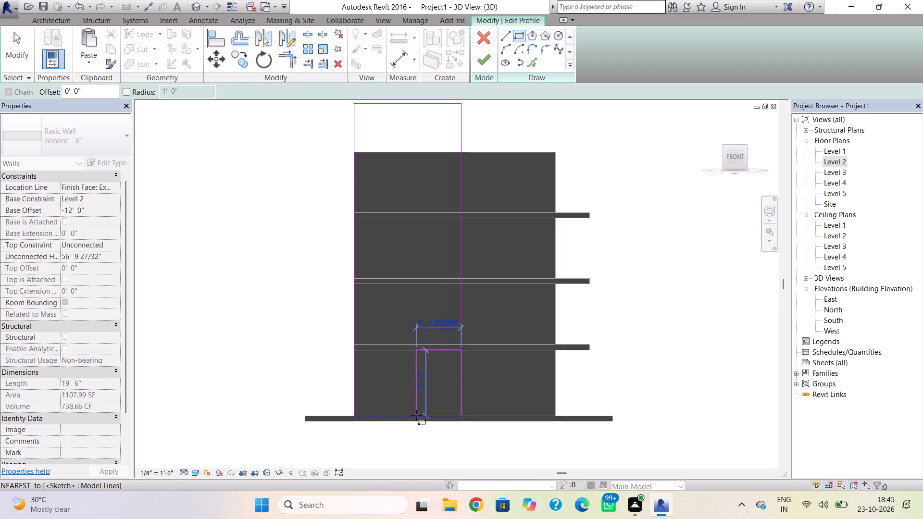
key("Escape")
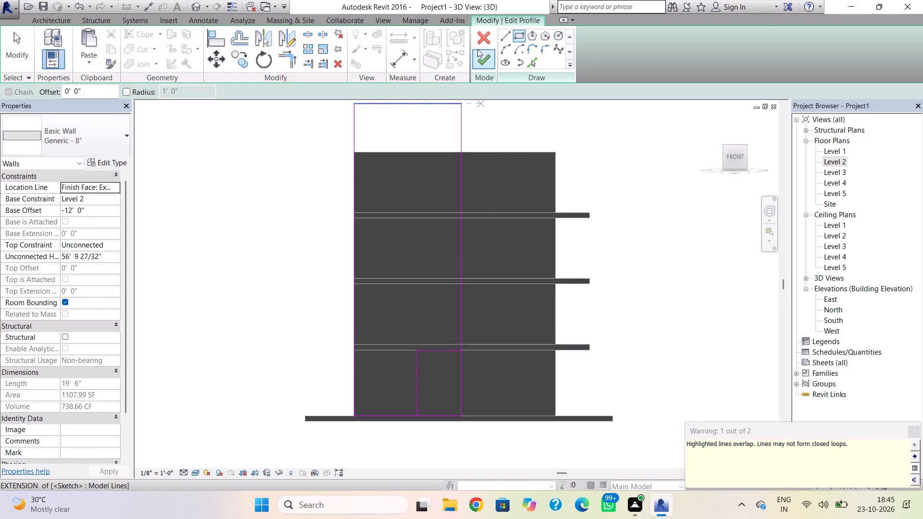
key("Escape")
Delete the rectangle's overlapping edges, shorten the wall's outer lines to meet it, and finish the profile with a notched lower corner.
left_click(462, 397)
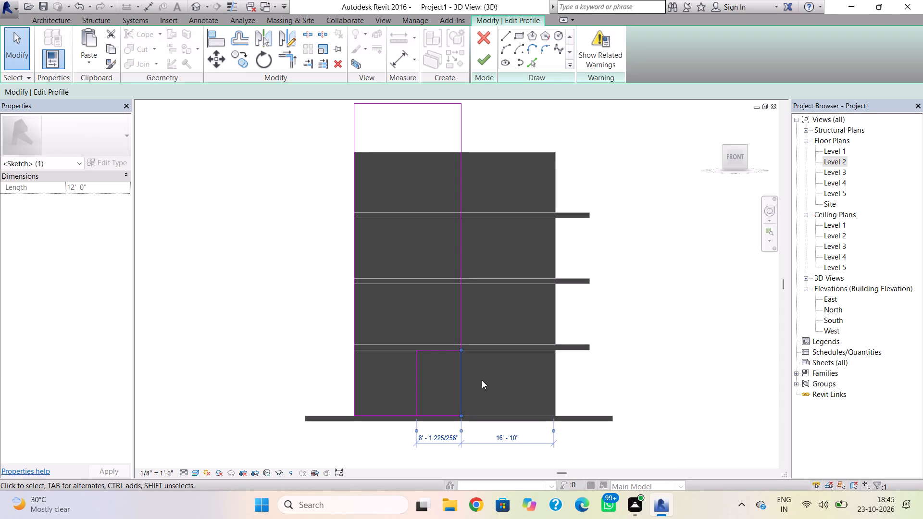
key("Delete")
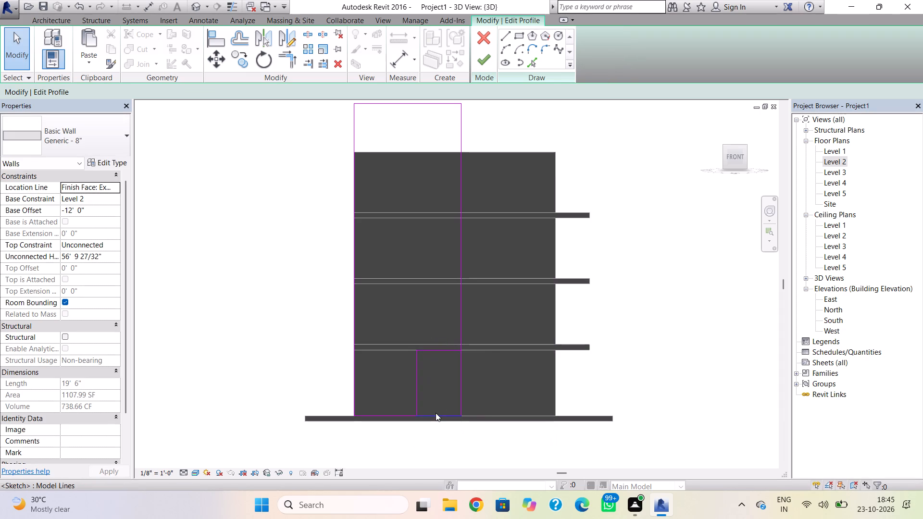
left_click(436, 413)
key("Delete")
left_click(461, 402)
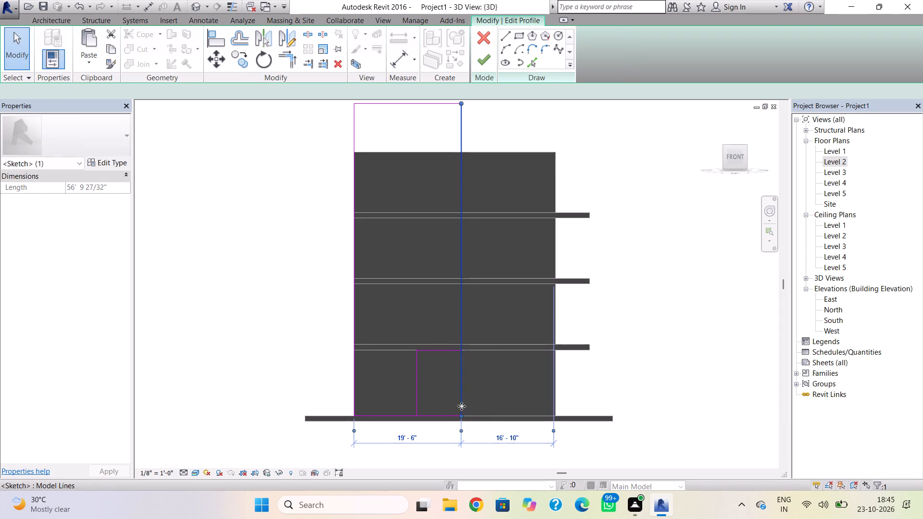
left_click_drag(462, 417, 463, 348)
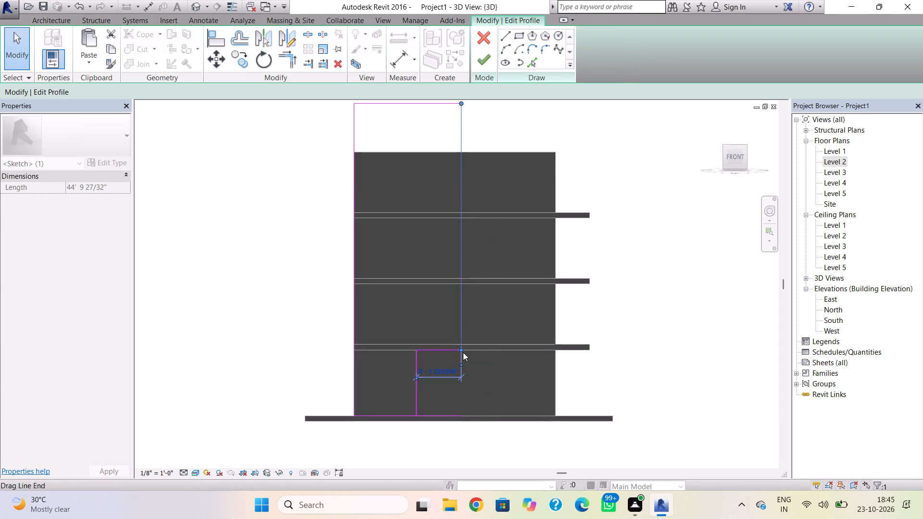
left_click(449, 414)
left_click_drag(463, 416, 420, 415)
left_click(478, 387)
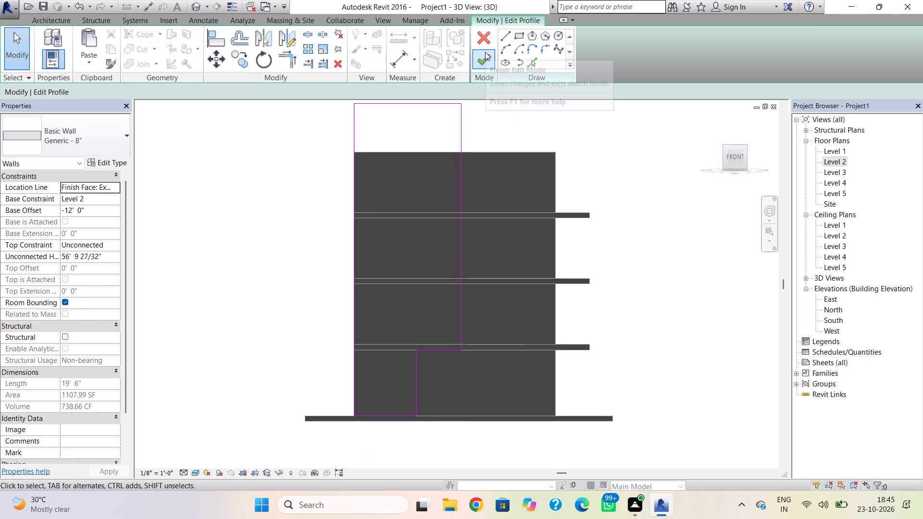
left_click(485, 52)
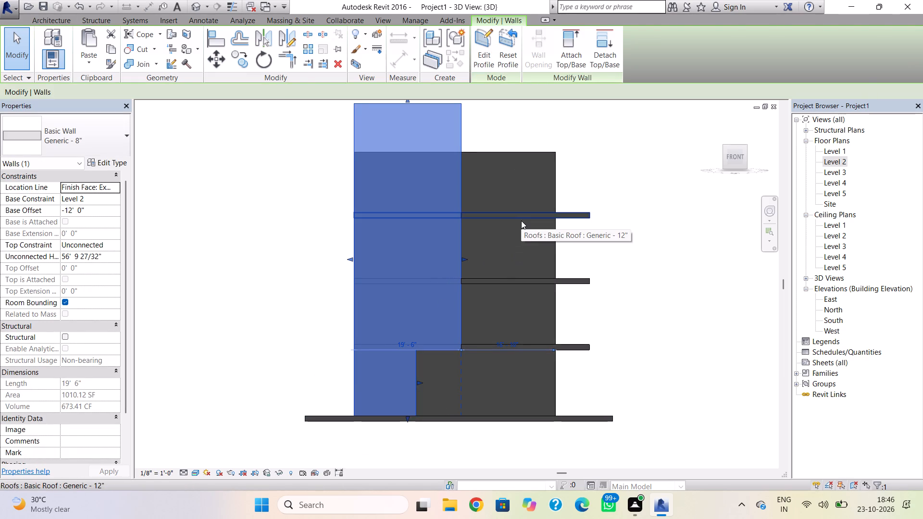
key("Escape")
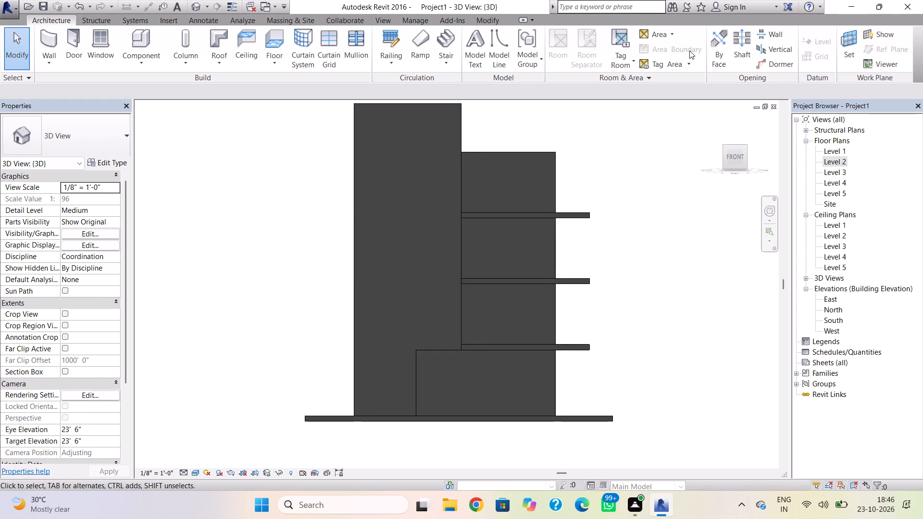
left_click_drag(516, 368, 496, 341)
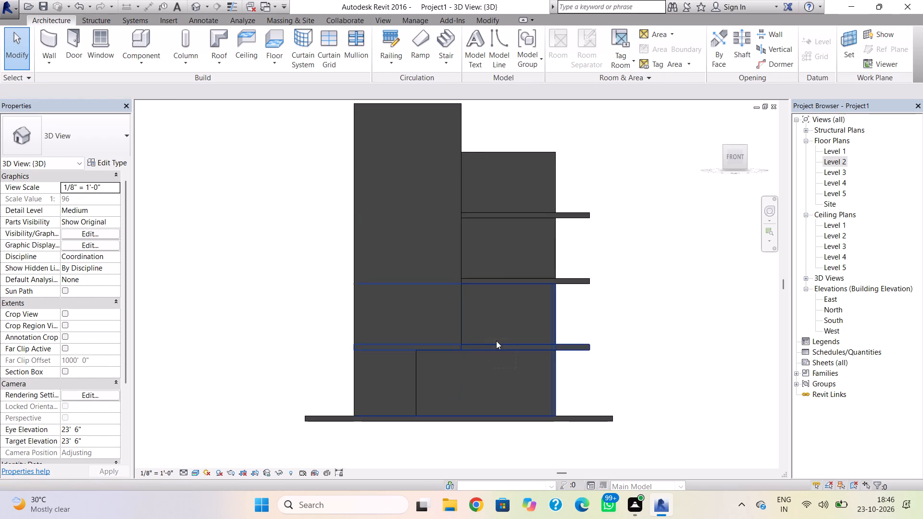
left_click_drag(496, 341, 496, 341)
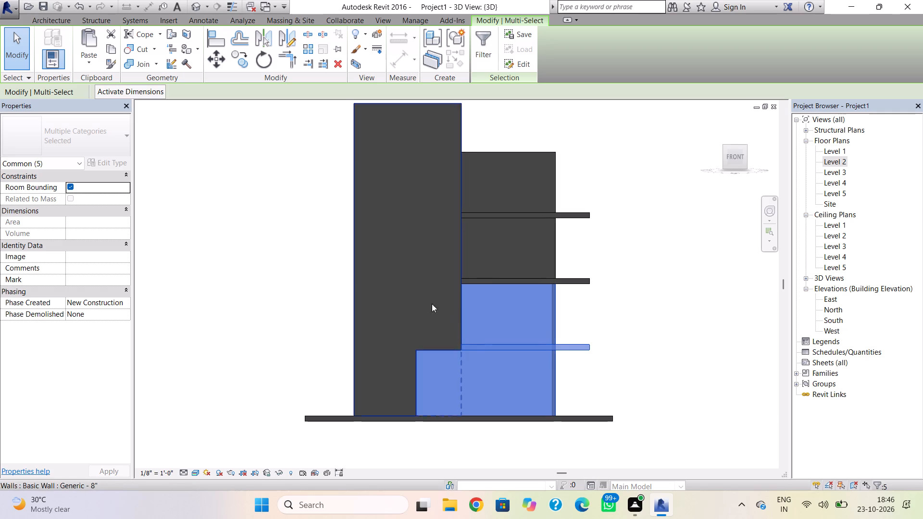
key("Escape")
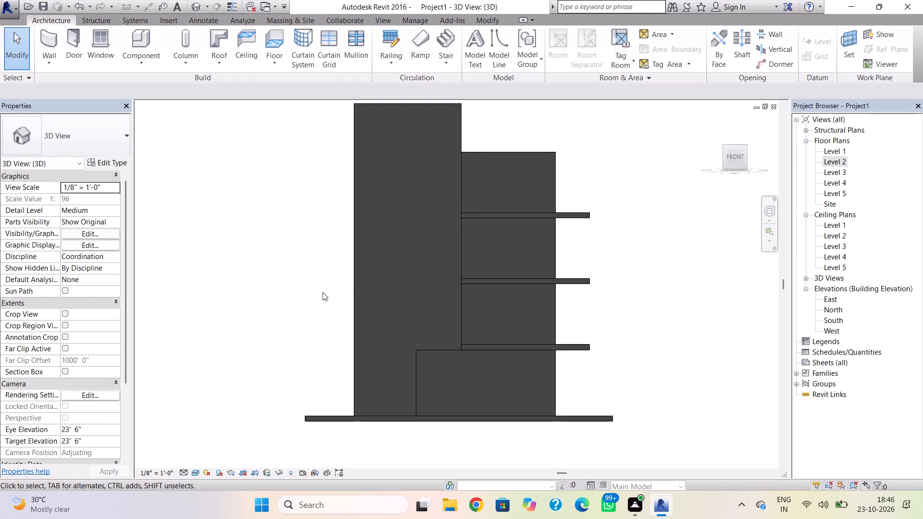
Create an in-place model in the Walls category with the name Walls 1.
scroll(410, 317, "down", 1)
middle_click_drag(410, 347, 409, 384)
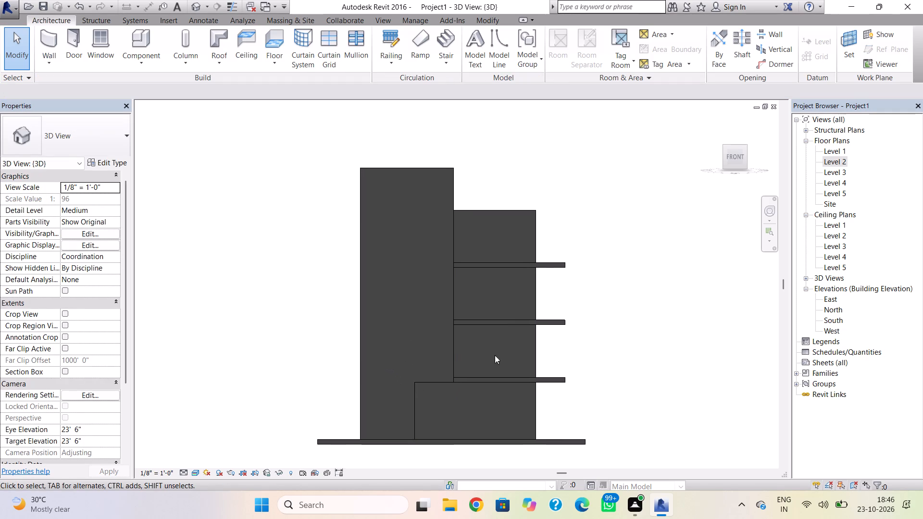
right_click_drag(529, 340, 529, 386, "shift")
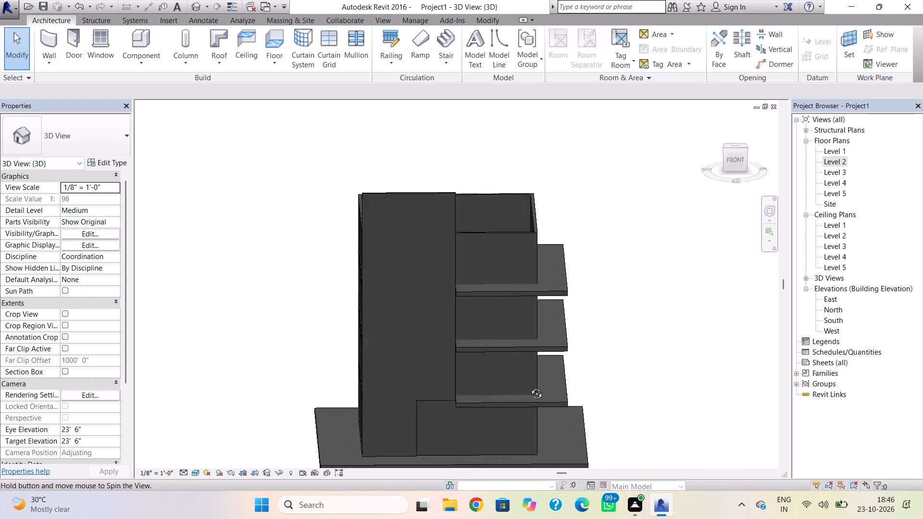
right_click_drag(529, 386, 526, 392, "shift")
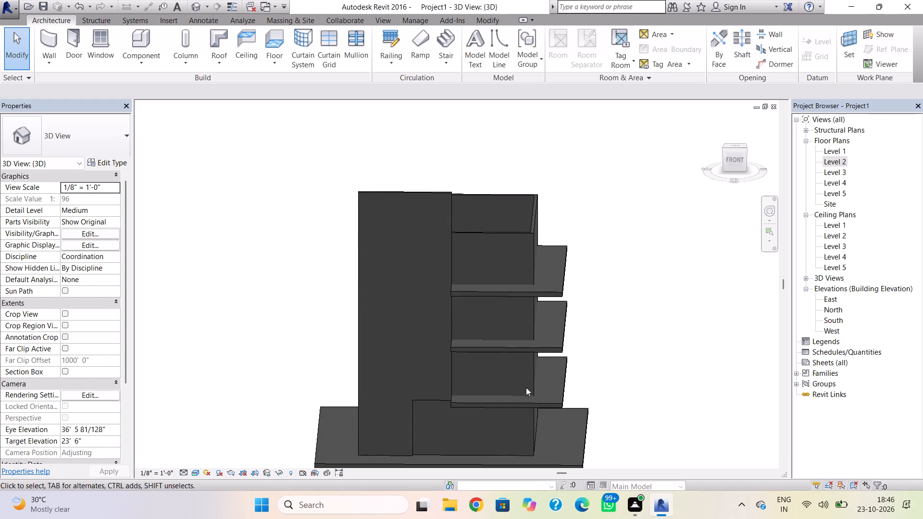
left_click(137, 66)
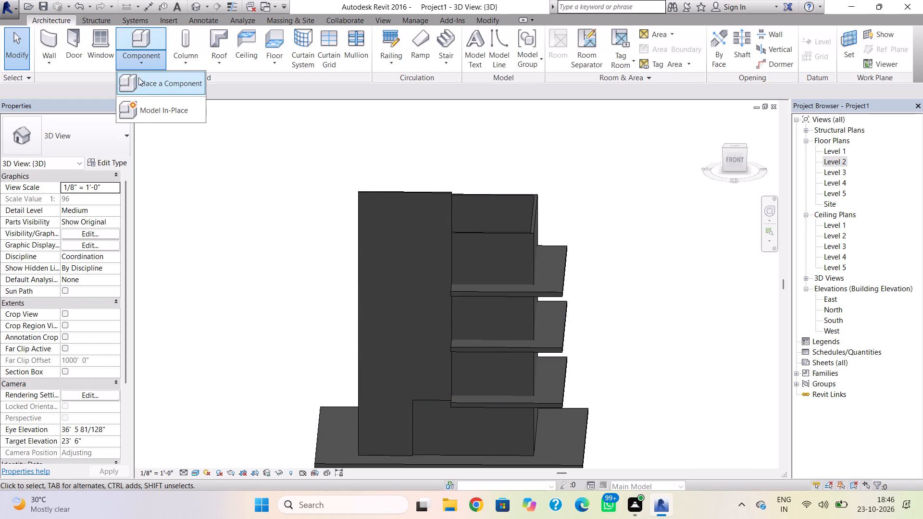
left_click(148, 112)
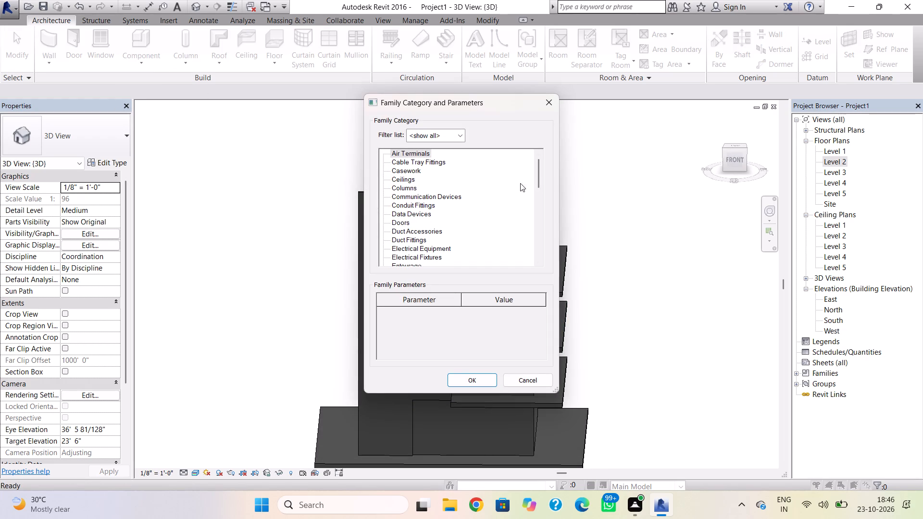
left_click_drag(537, 184, 536, 250)
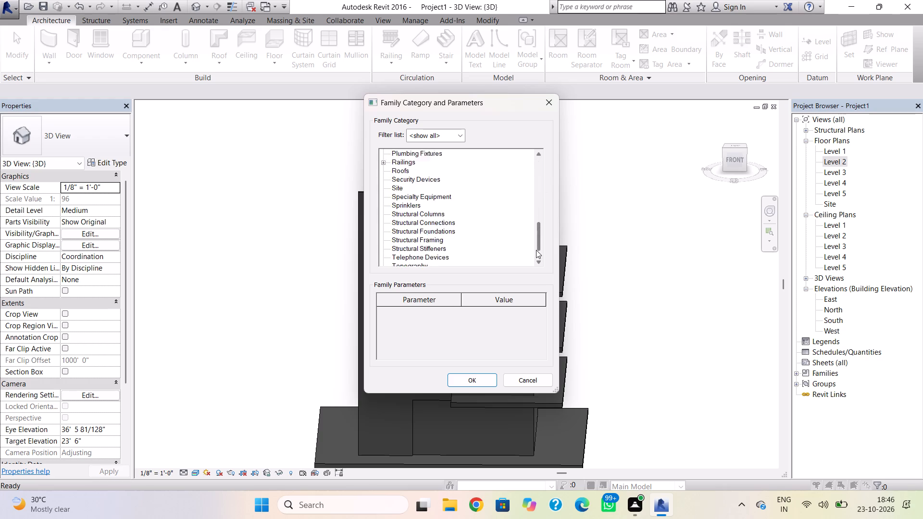
left_click_drag(536, 250, 538, 261)
left_click(397, 247)
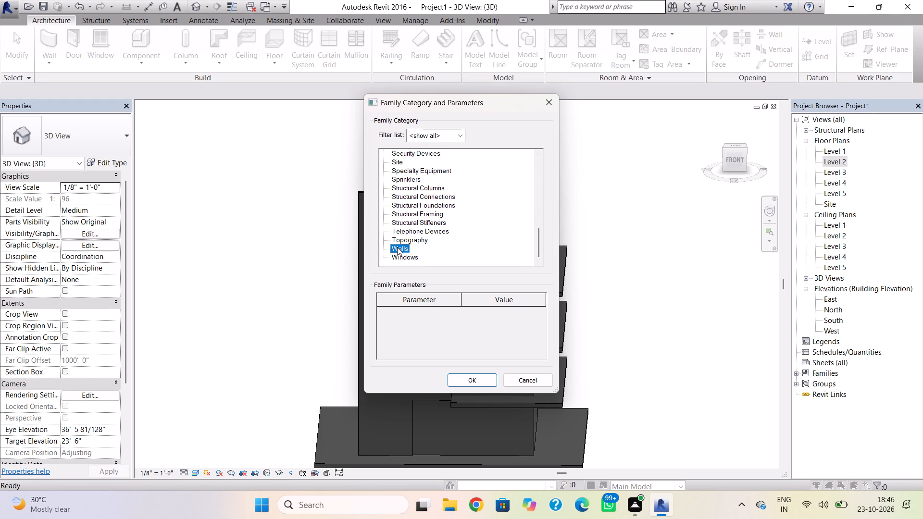
left_click(476, 388)
left_click(476, 385)
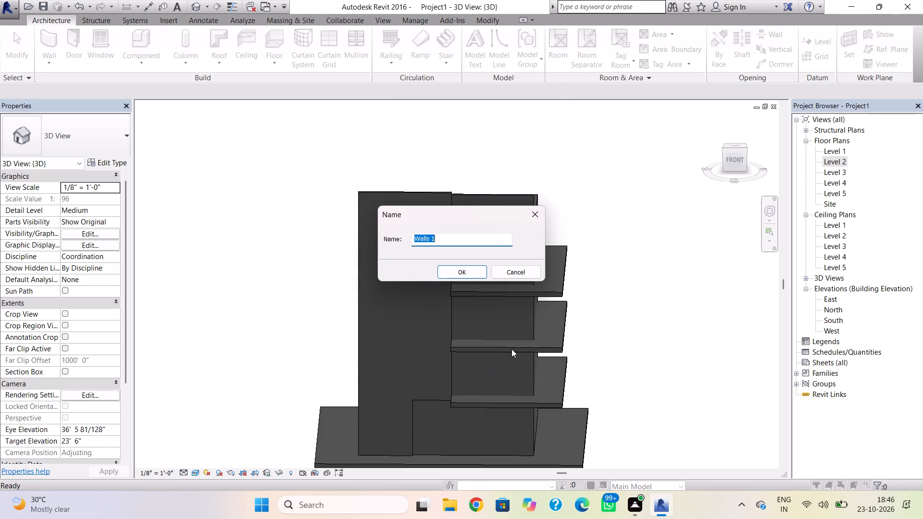
left_click(475, 275)
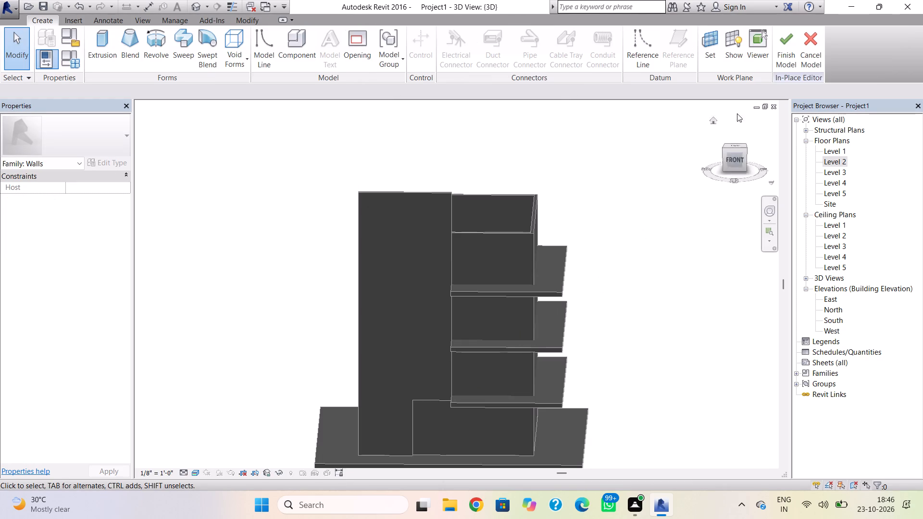
Set the work plane by picking the side face of the tall front wall where it meets the slabs.
left_click(720, 49)
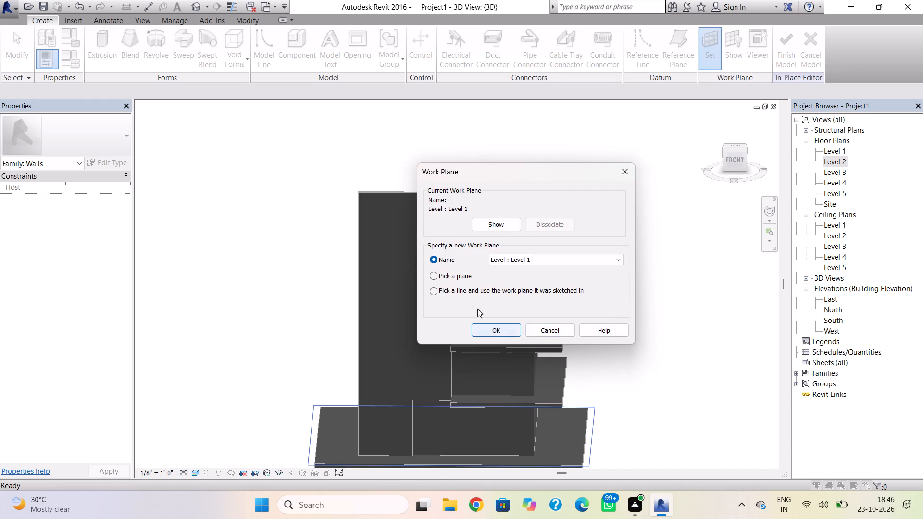
left_click(435, 276)
left_click(483, 320)
left_click(485, 323)
right_click_drag(483, 334, 485, 295, "shift")
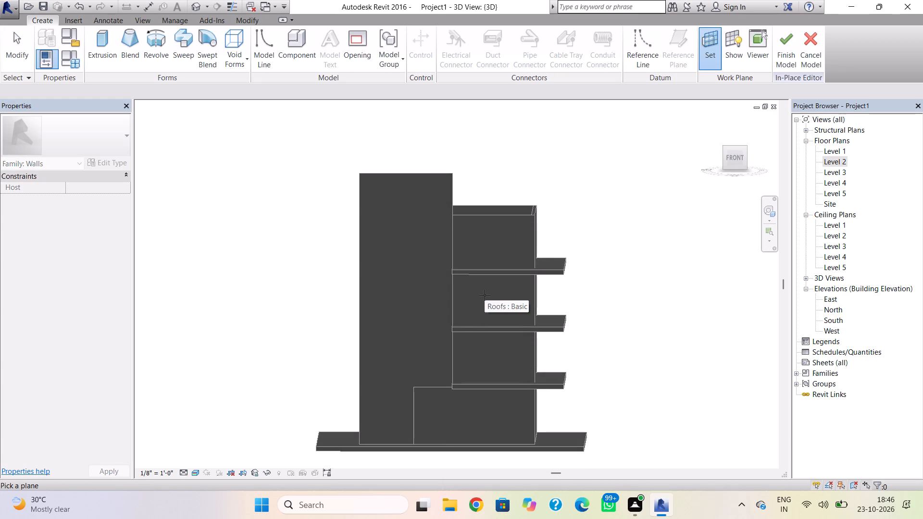
left_click_drag(445, 210, 475, 317)
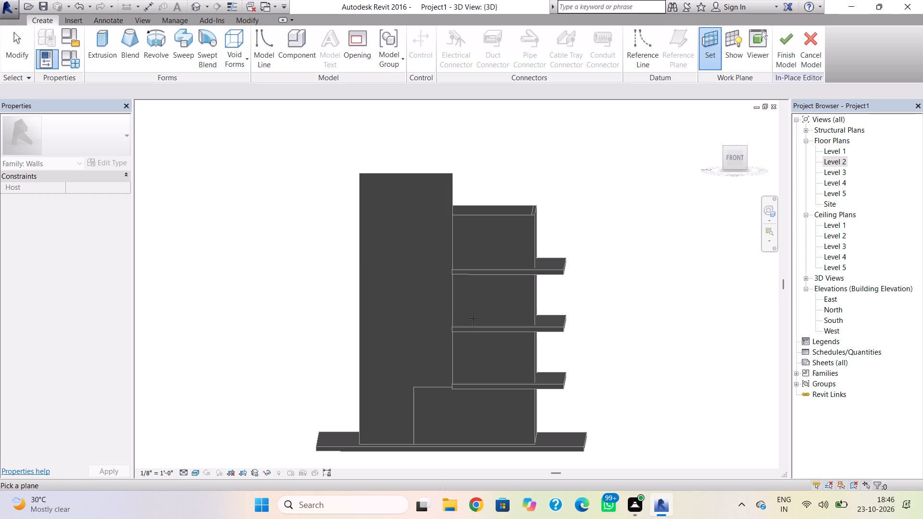
left_click(457, 298)
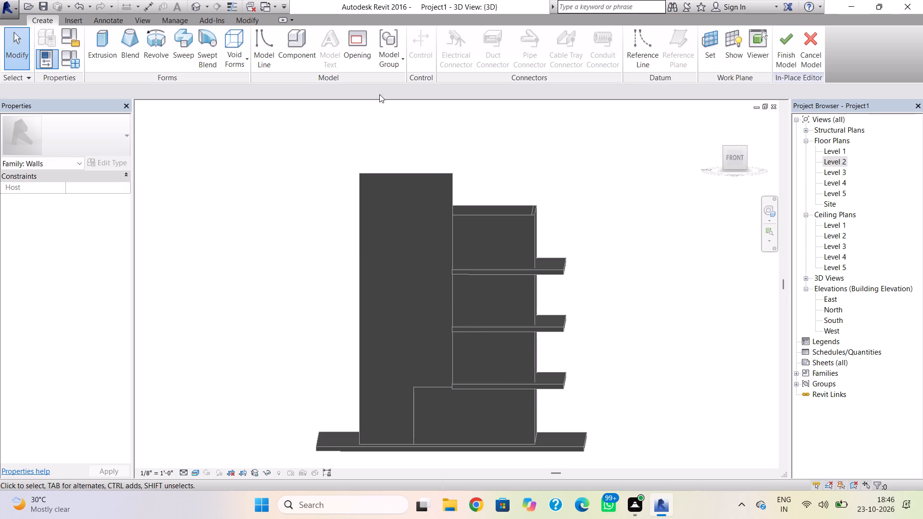
Start an extrusion in the in-place model and reset its work plane by picking the wall between the two upper projecting slabs.
left_click(109, 50)
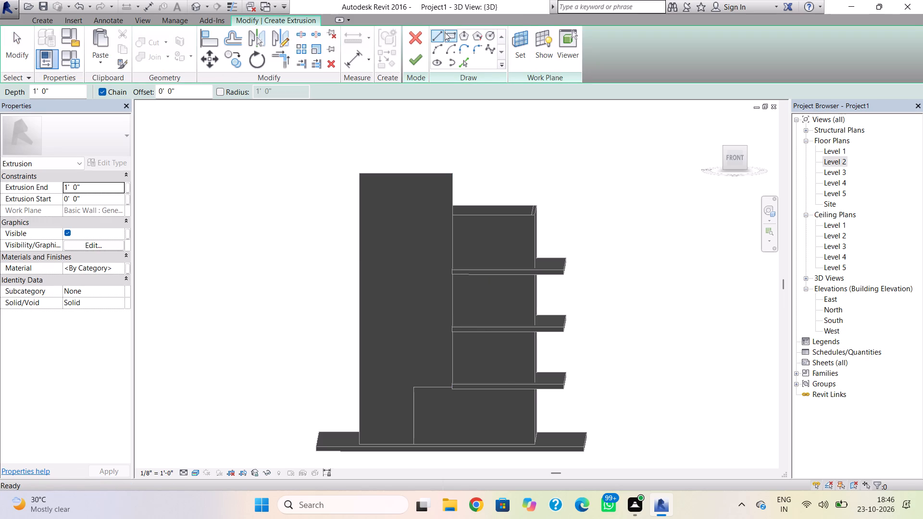
left_click(447, 32)
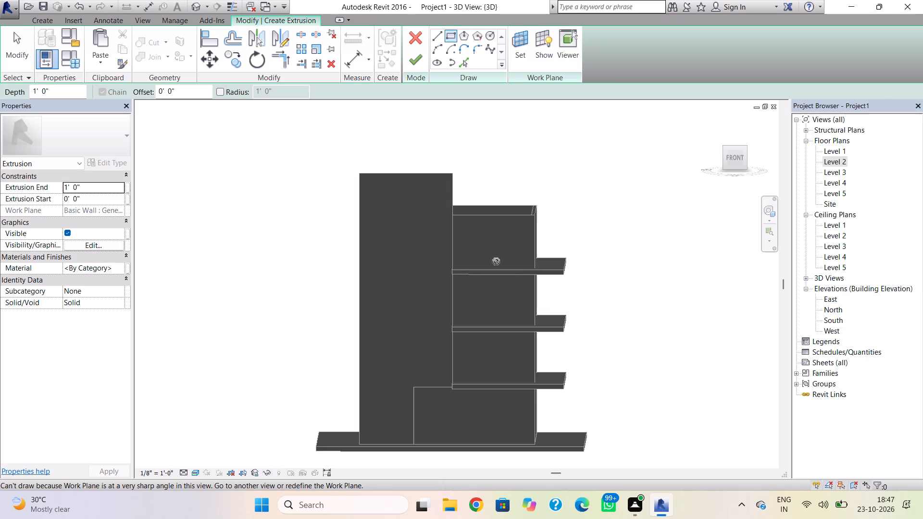
left_click(524, 41)
left_click(431, 273)
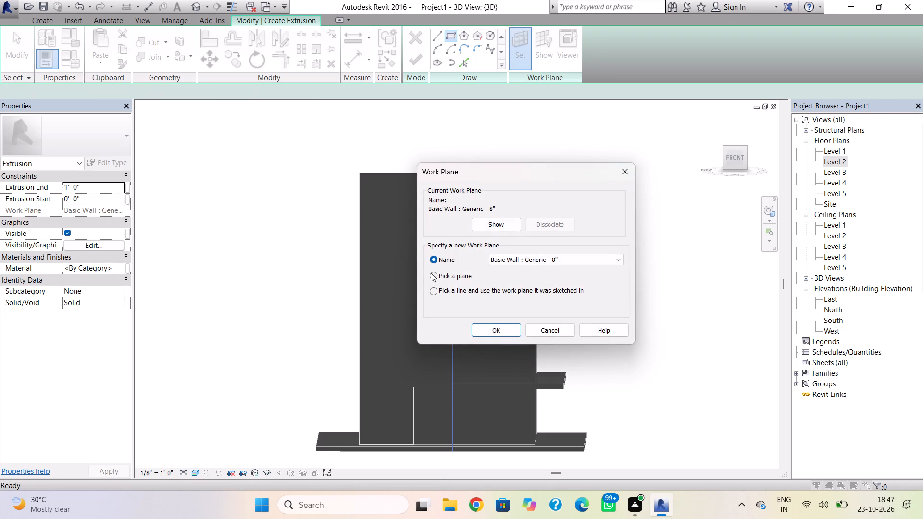
left_click(489, 334)
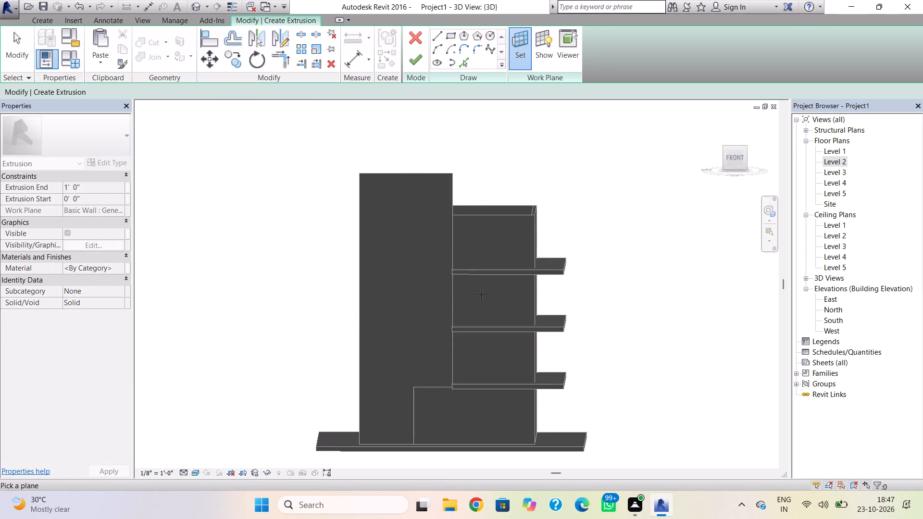
scroll(459, 284, "up", 7)
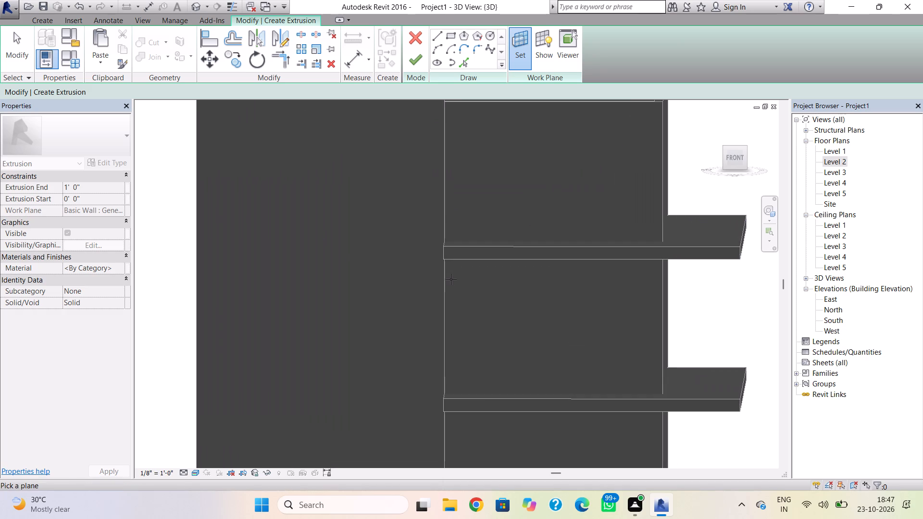
right_click_drag(450, 279, 479, 294, "shift")
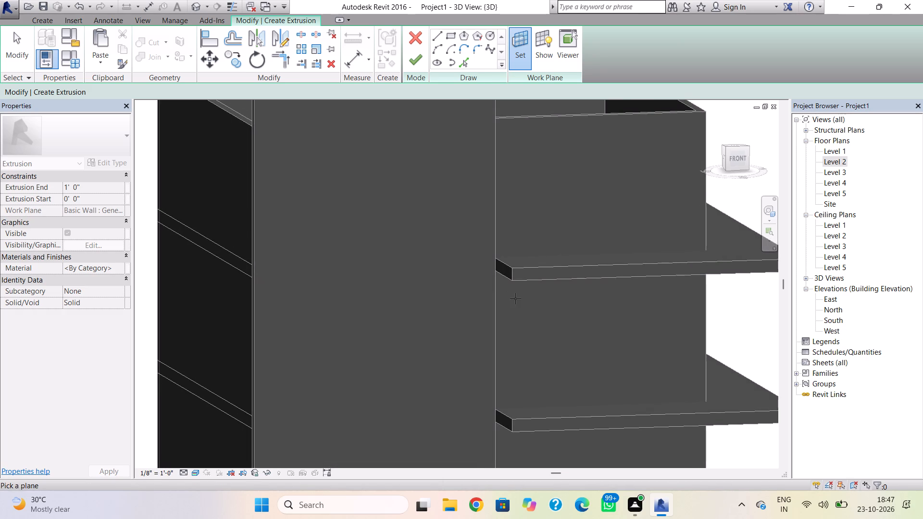
left_click(704, 326)
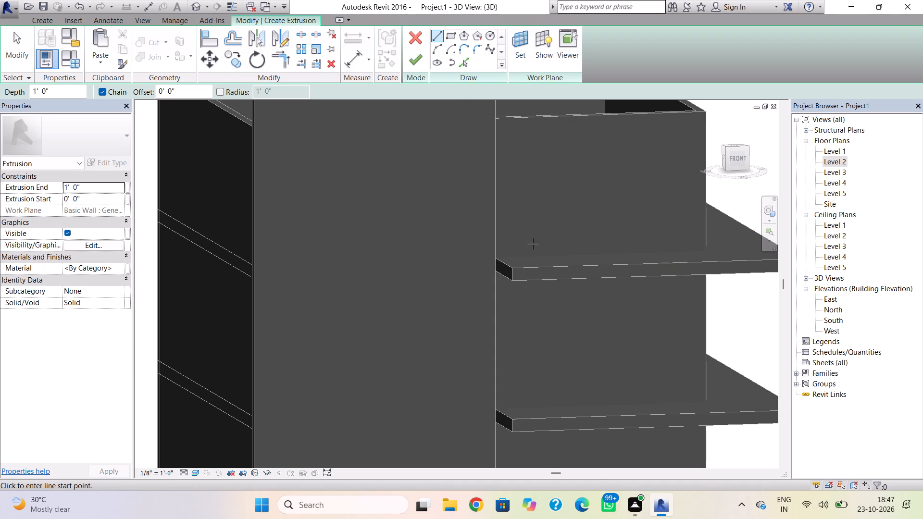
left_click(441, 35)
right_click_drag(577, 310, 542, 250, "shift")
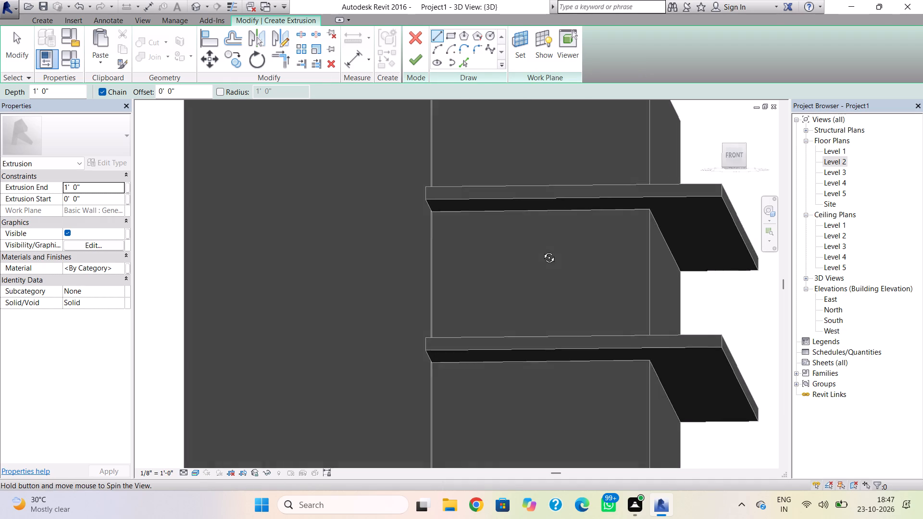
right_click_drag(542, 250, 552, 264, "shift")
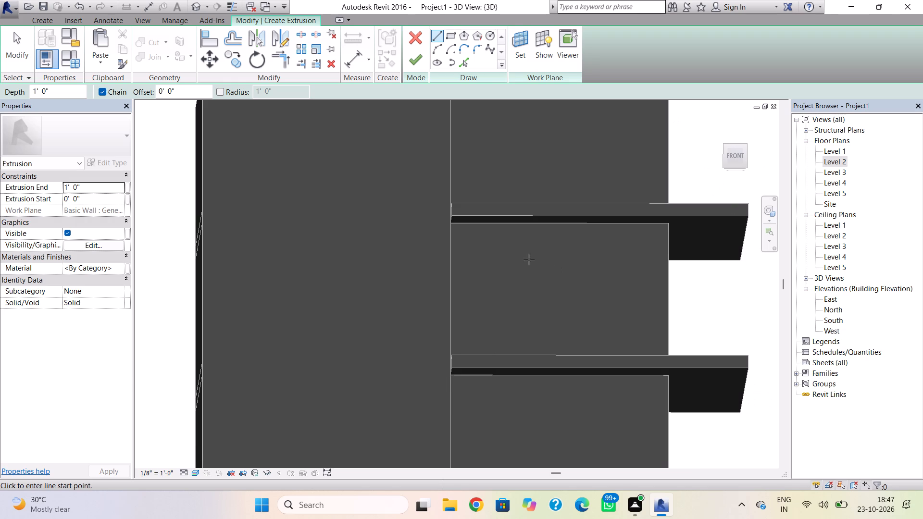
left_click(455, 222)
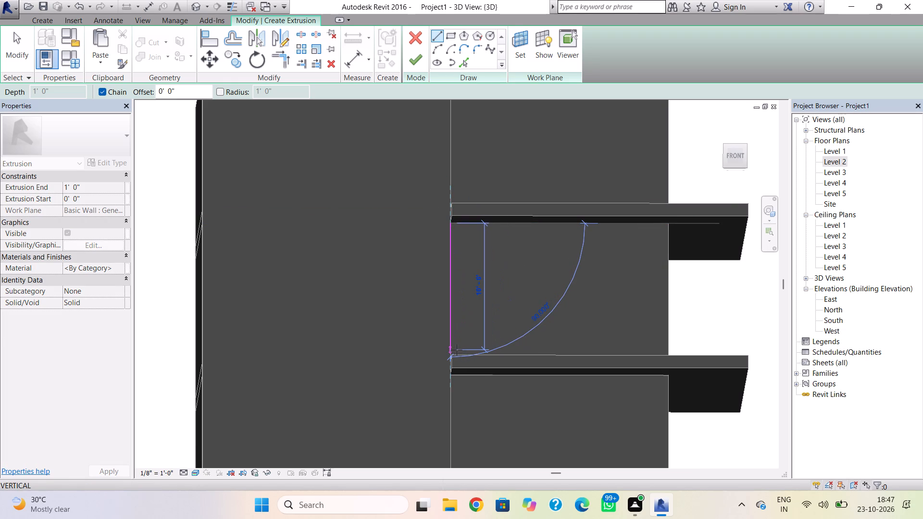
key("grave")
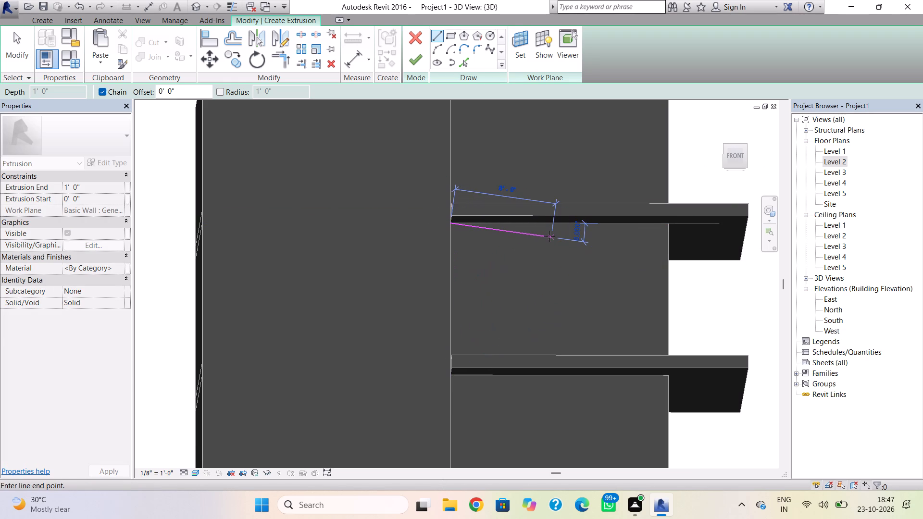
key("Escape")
Set the extrusion's work plane by picking the front face of the topmost projecting slab.
left_click(514, 44)
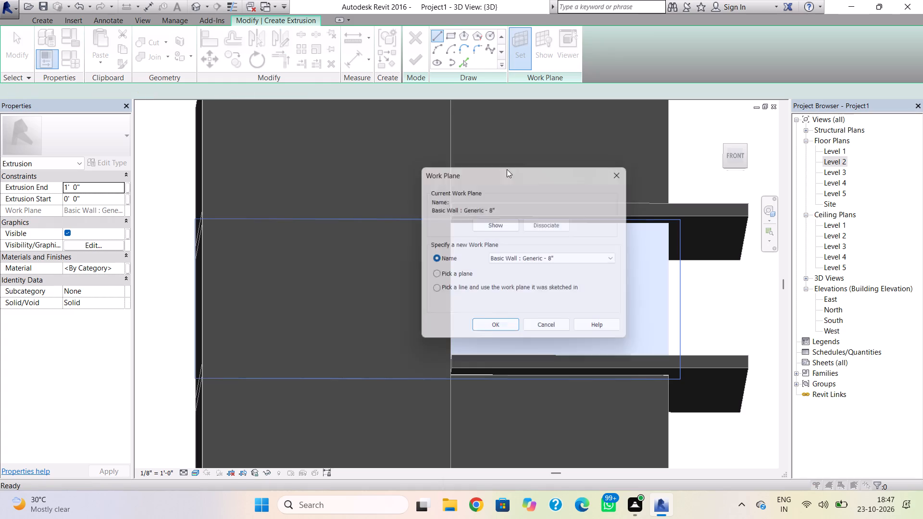
left_click(436, 274)
left_click(486, 324)
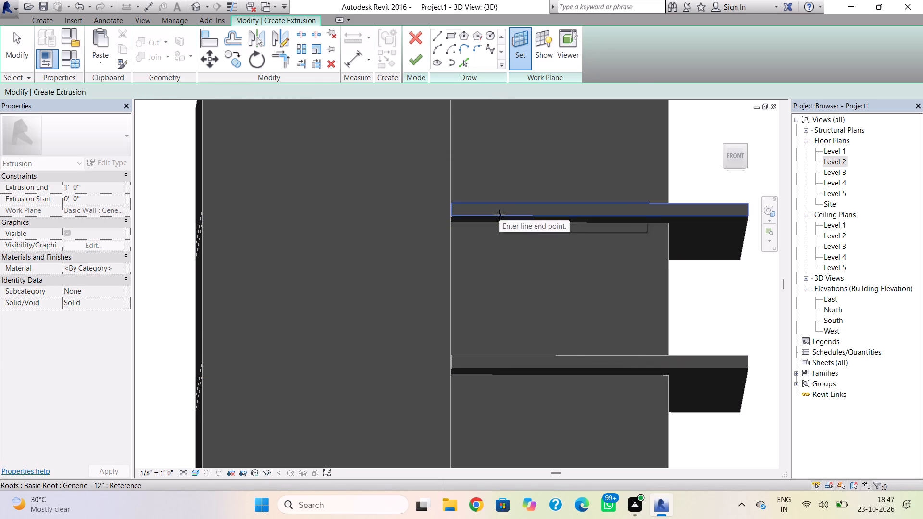
left_click(499, 215)
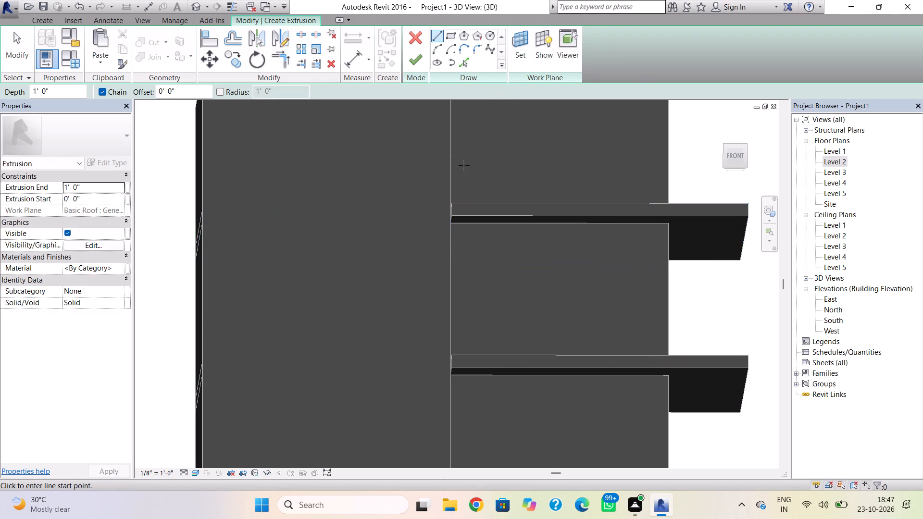
Sketch a rectangle about 2'-6" wide and 13'-0" high beside the tall wall, from the topmost slab's upper corner to the slab below.
left_click(449, 35)
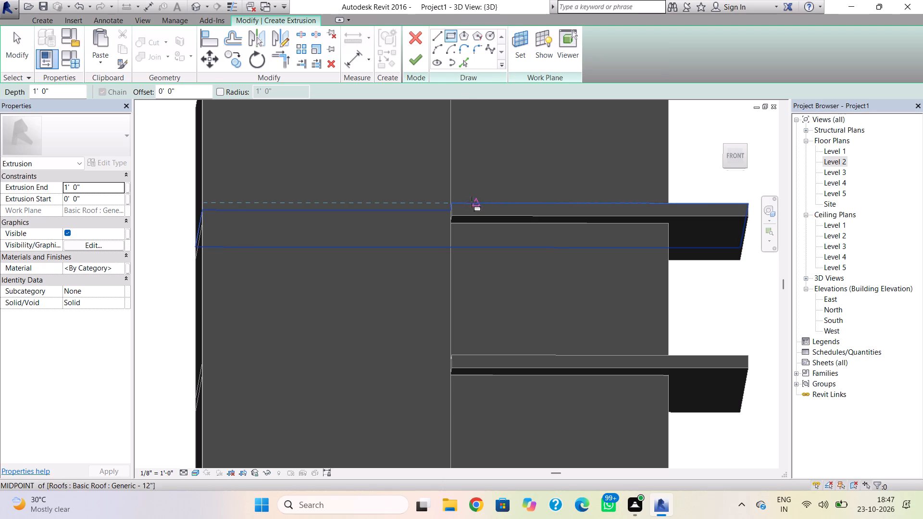
left_click(453, 204)
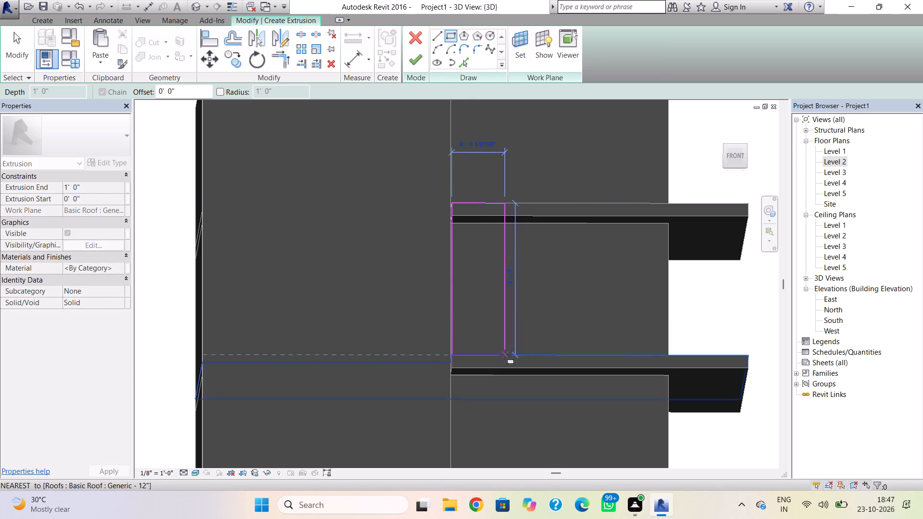
left_click(483, 373)
key("Escape")
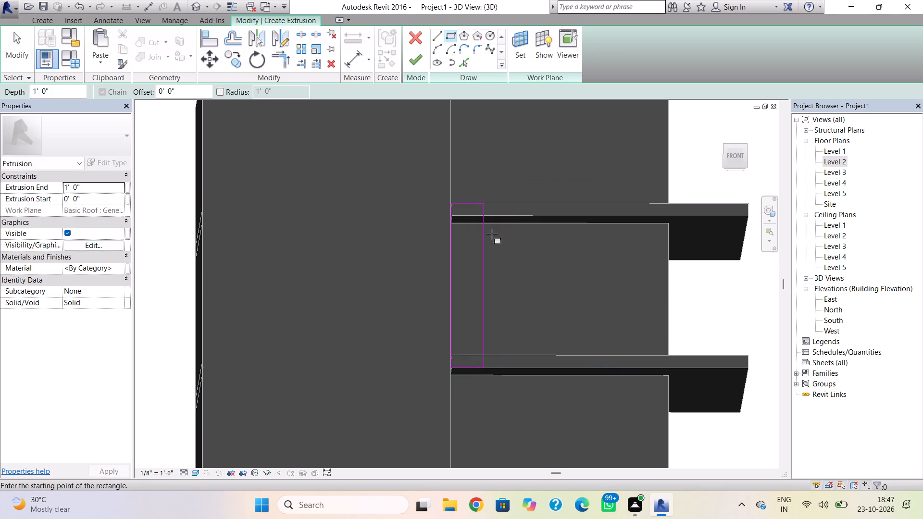
Sketch a second rectangle about 17'-2" wide and 2'-2" high from the same upper corner along the topmost slab to the wall's outer edge.
left_click_drag(448, 203, 460, 203)
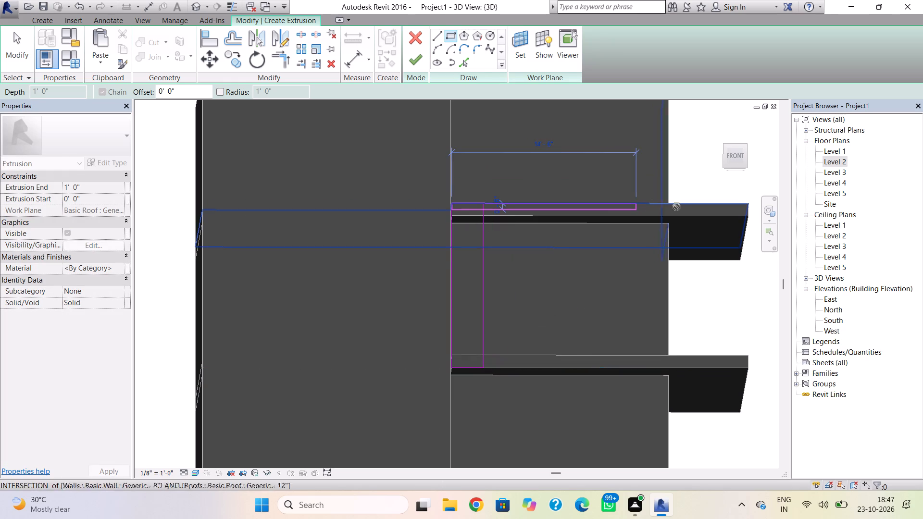
left_click(671, 231)
key("Escape")
key("Escape")
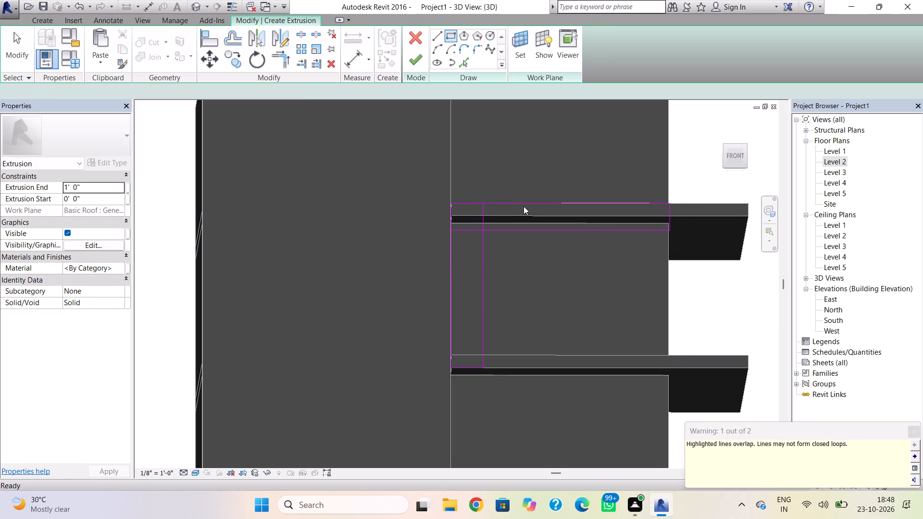
Delete the overlapping top edges of both sketched rectangles.
left_click(526, 204)
key("Delete")
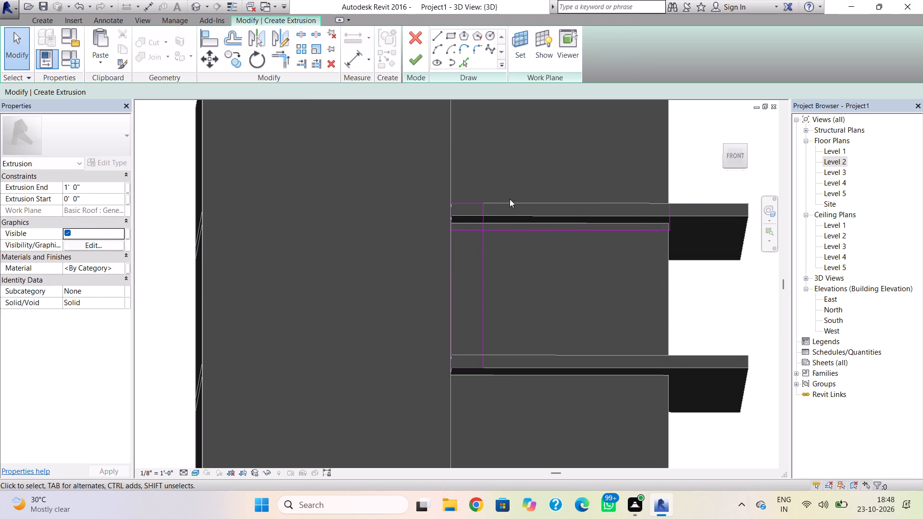
left_click(472, 200)
key("Delete")
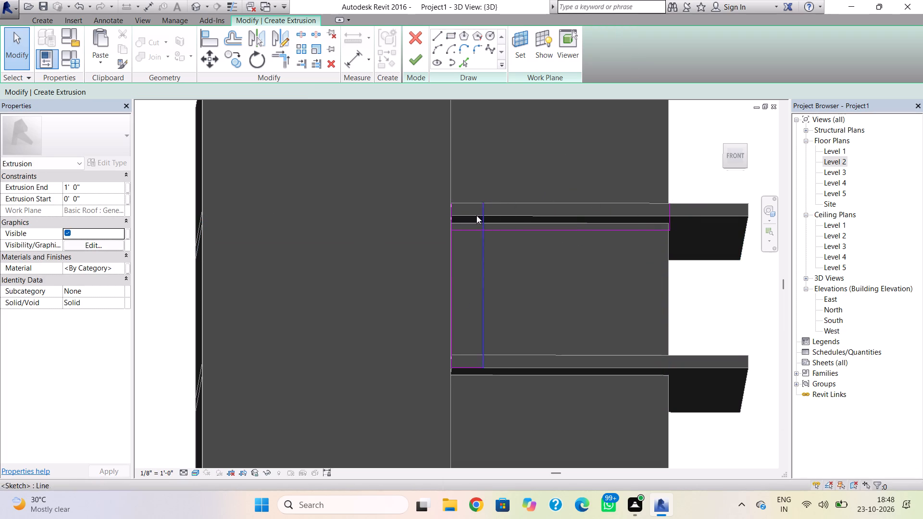
Shorten the rectangles' inner horizontal and vertical lines so they meet at the inside corner of an L-shaped profile.
left_click(467, 229)
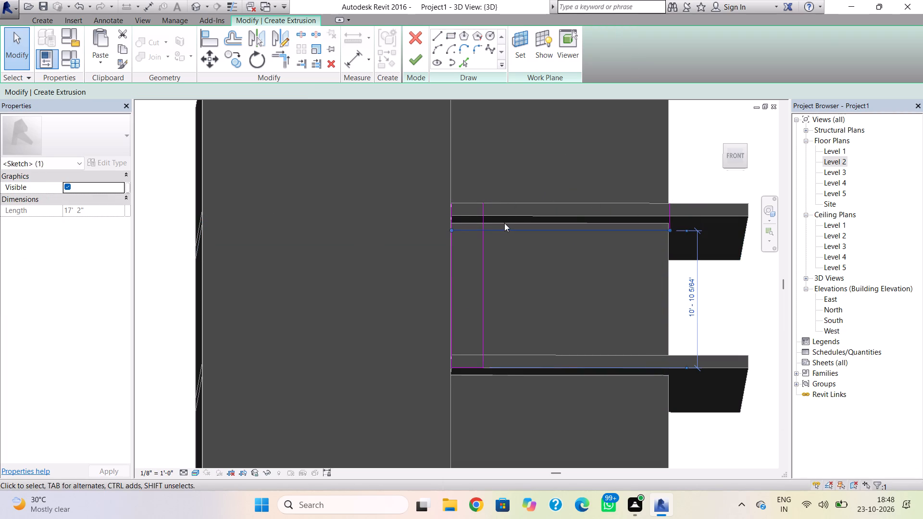
left_click_drag(451, 228, 484, 229)
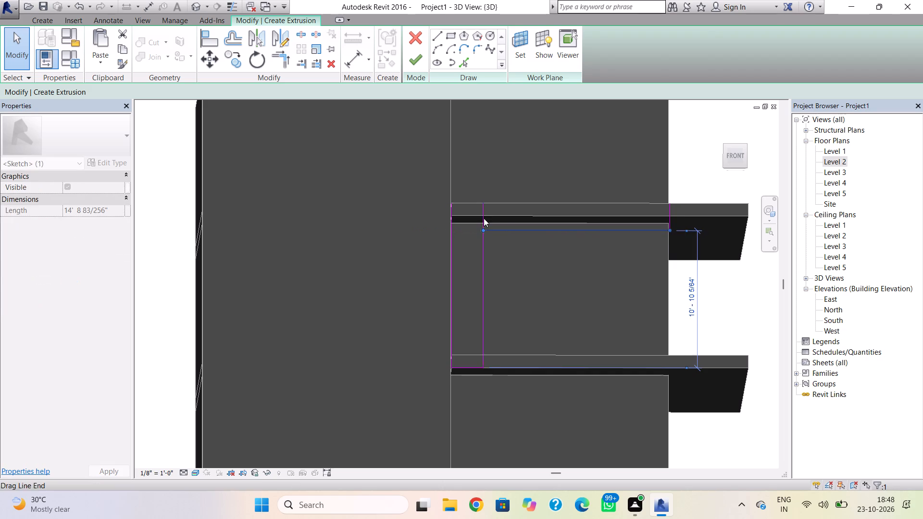
left_click(484, 206)
left_click_drag(483, 201, 483, 222)
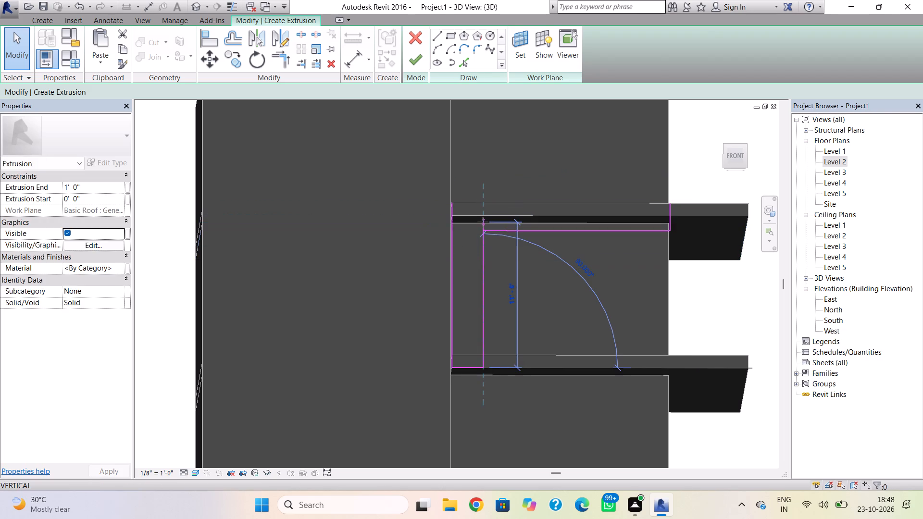
left_click_drag(483, 222, 483, 229)
left_click(498, 168)
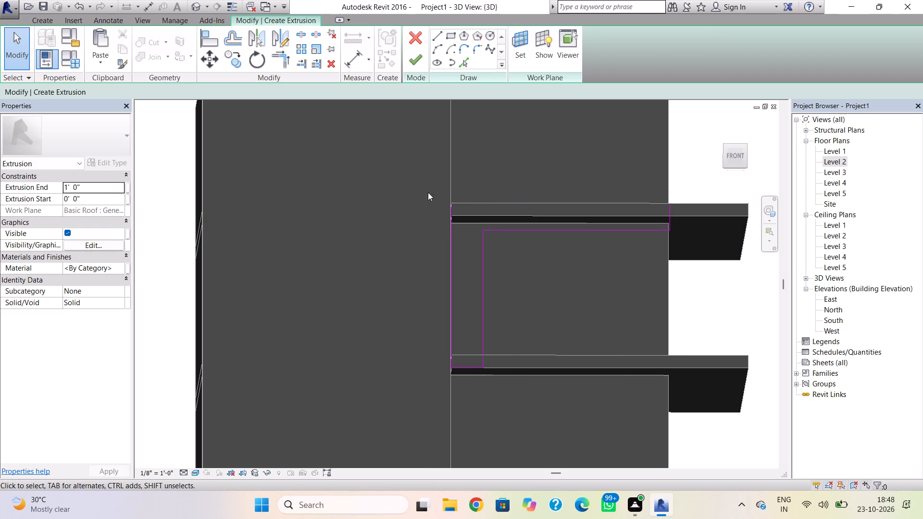
Nudge the inner horizontal line up to about 11'-1" above the profile's bottom edge.
left_click(536, 232)
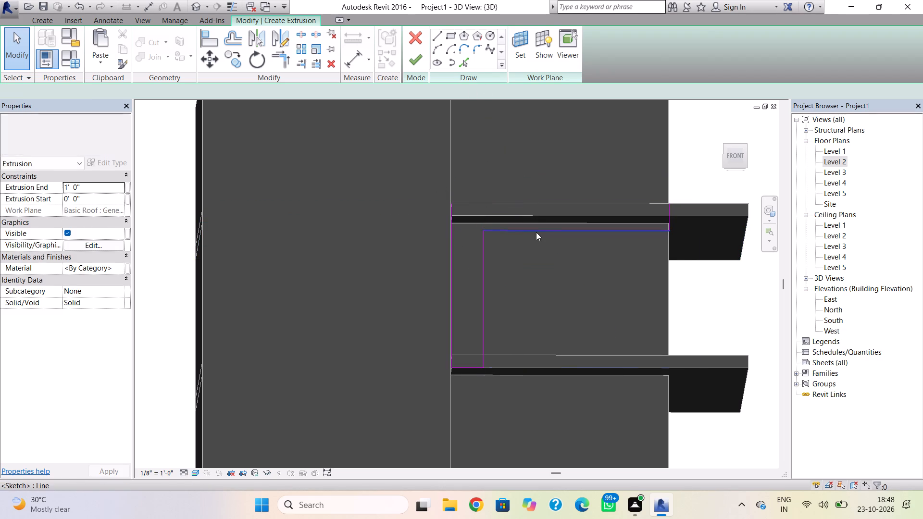
key("Up")
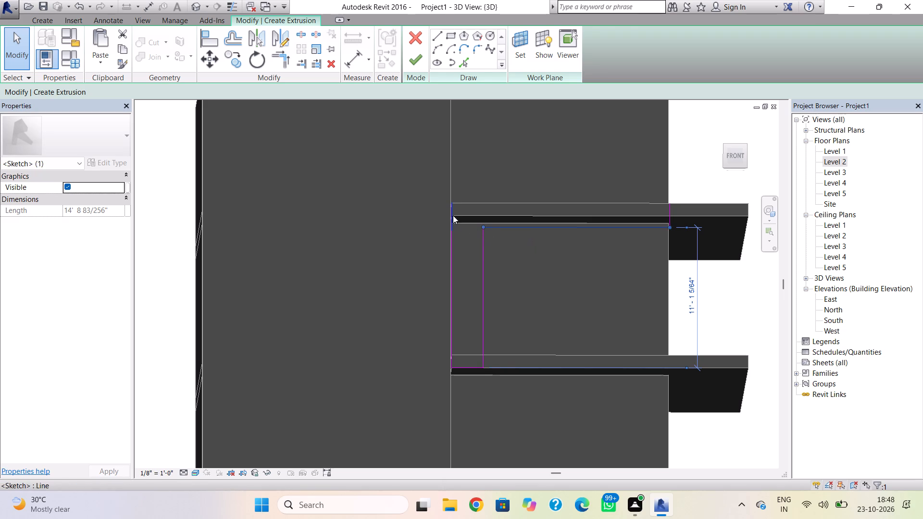
left_click(452, 210)
Draw a horizontal line about 15'-6" long along the topmost slab's upper edge, starting at the corner by the tall wall.
left_click(440, 33)
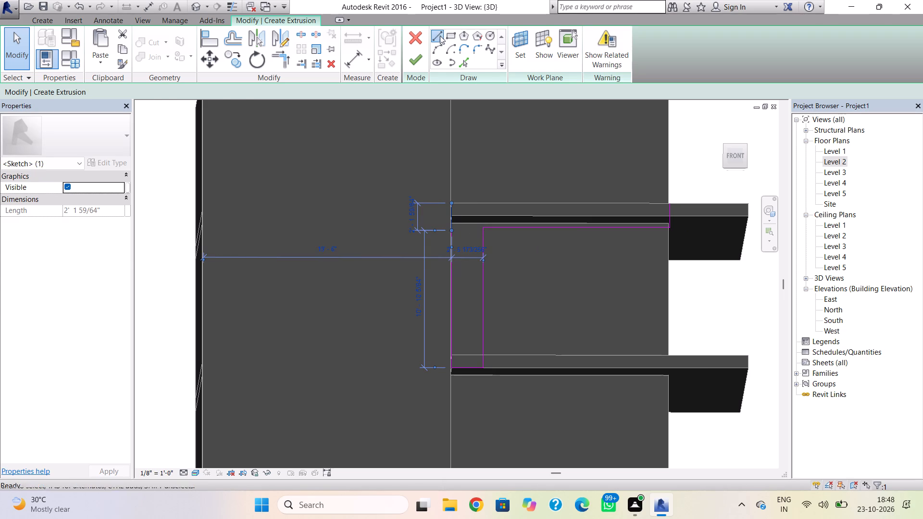
left_click(456, 205)
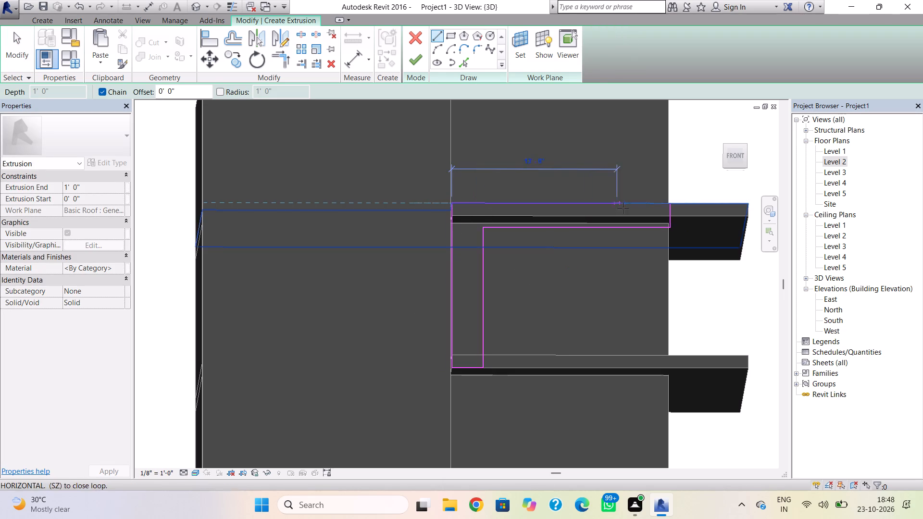
left_click(652, 207)
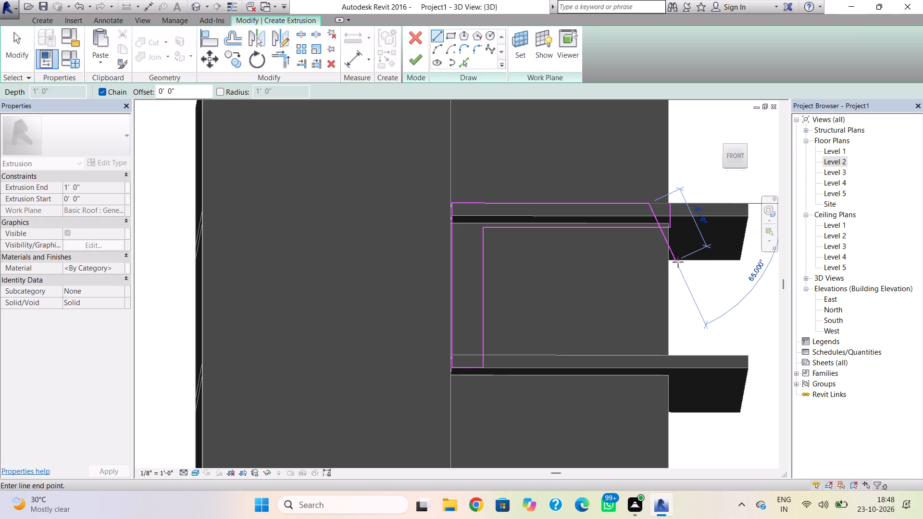
key("Escape")
key("Escape")
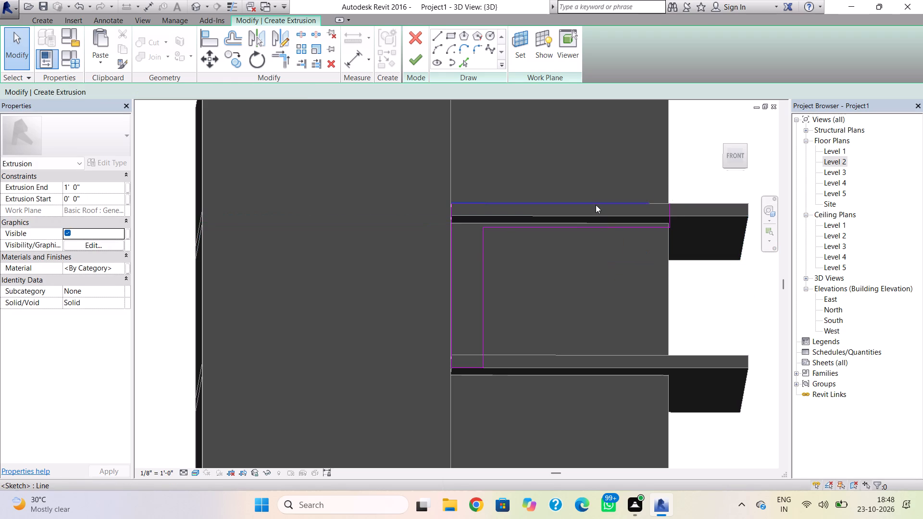
Adjust the L-shaped profile's thickness by nudging the top line up about 9", the inner vertical outward 3" and the inner horizontal up 3".
left_click(596, 205)
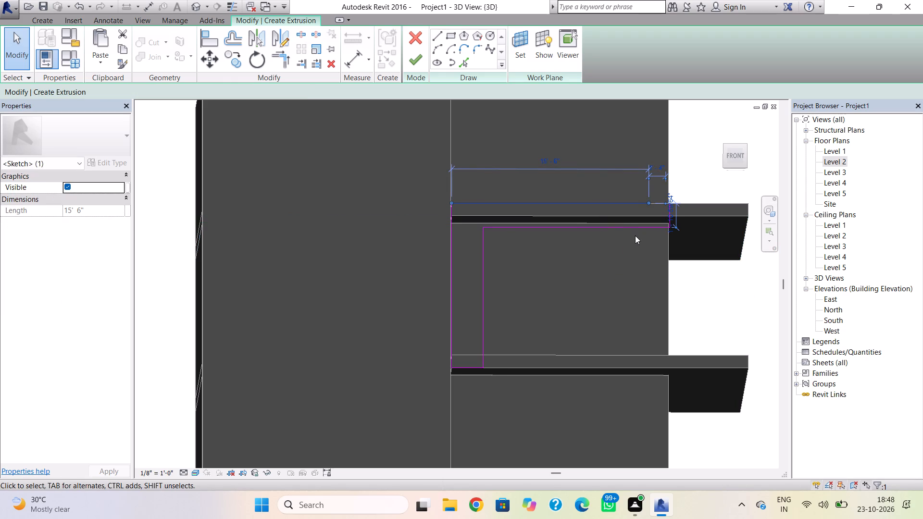
key("Up")
key("Up")
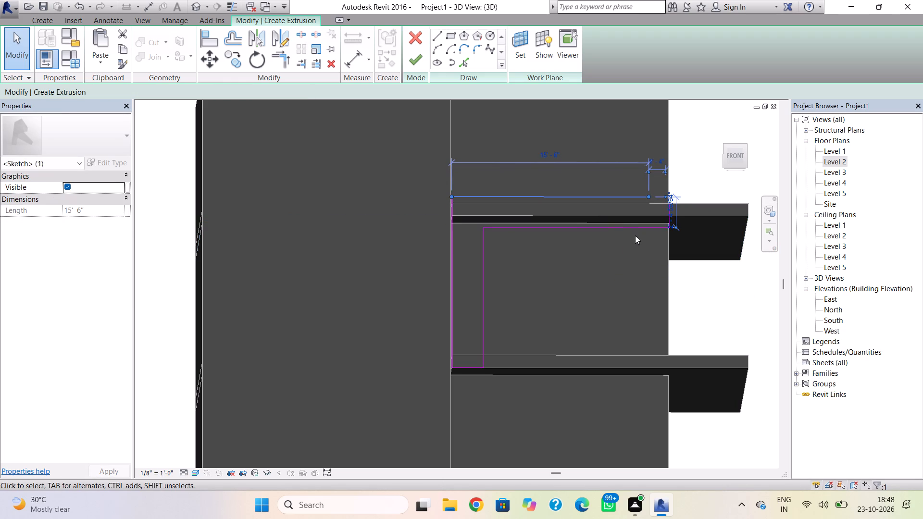
key("Up")
left_click(481, 267)
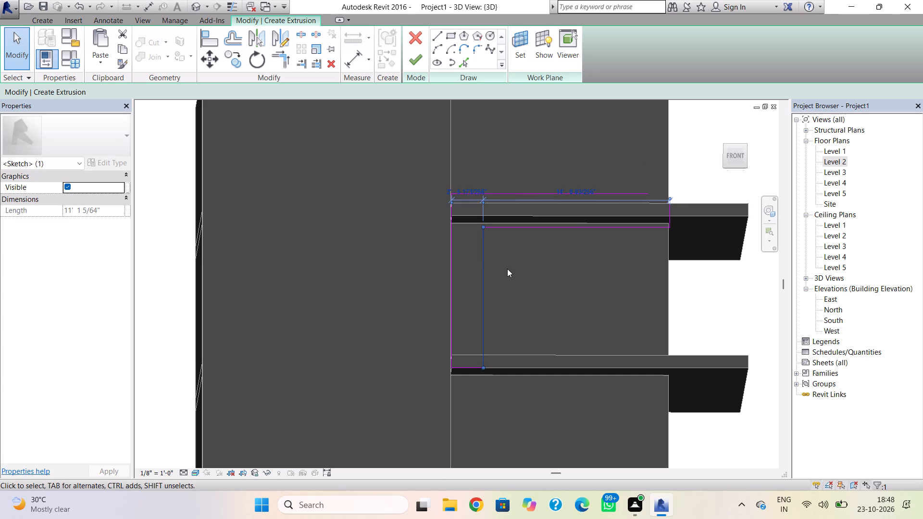
key("Left")
left_click(525, 225)
key("Up")
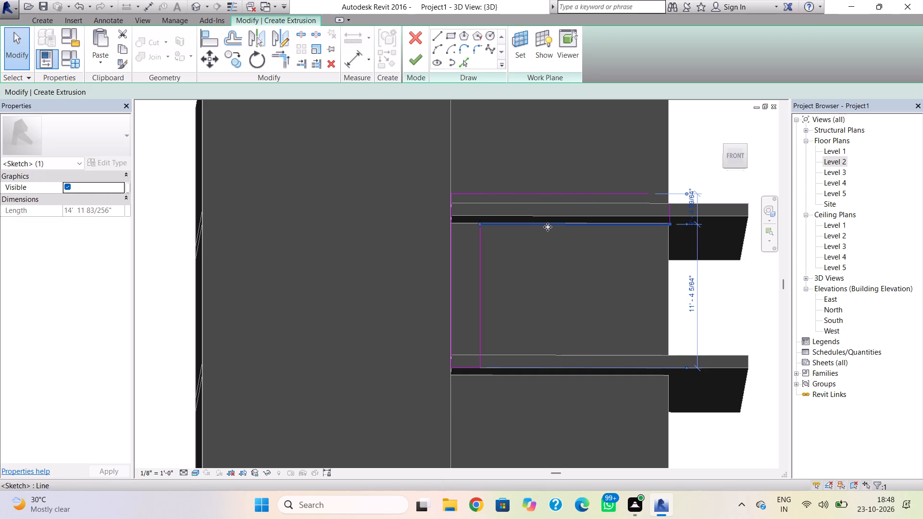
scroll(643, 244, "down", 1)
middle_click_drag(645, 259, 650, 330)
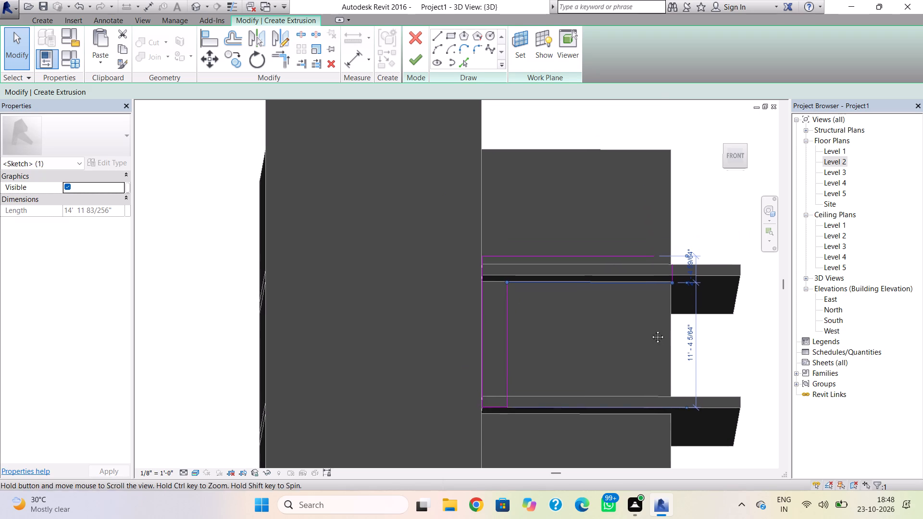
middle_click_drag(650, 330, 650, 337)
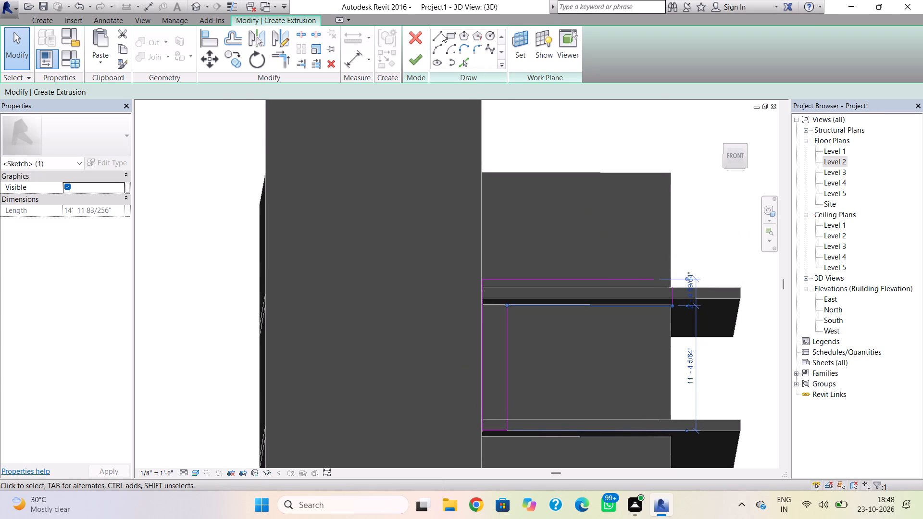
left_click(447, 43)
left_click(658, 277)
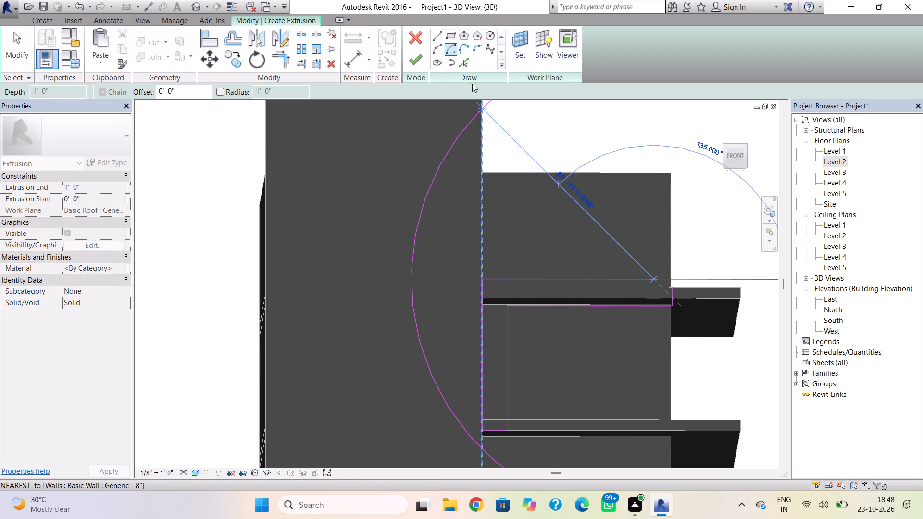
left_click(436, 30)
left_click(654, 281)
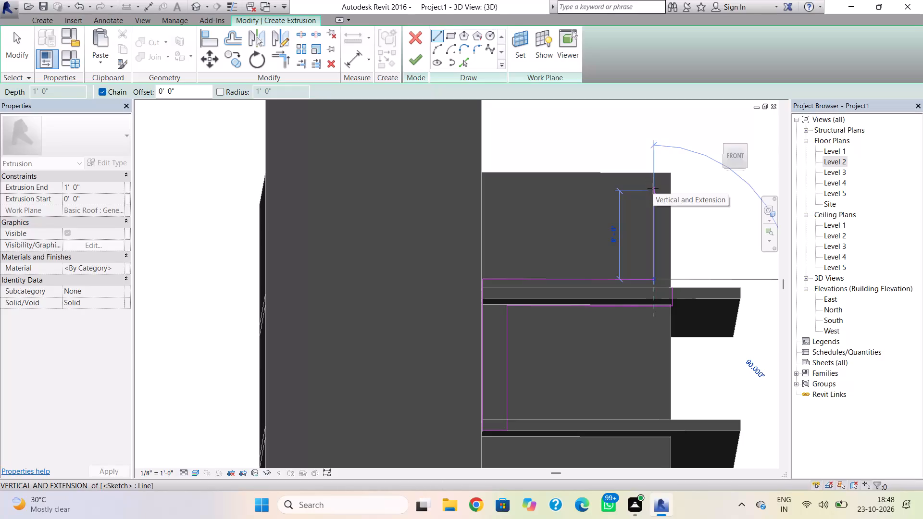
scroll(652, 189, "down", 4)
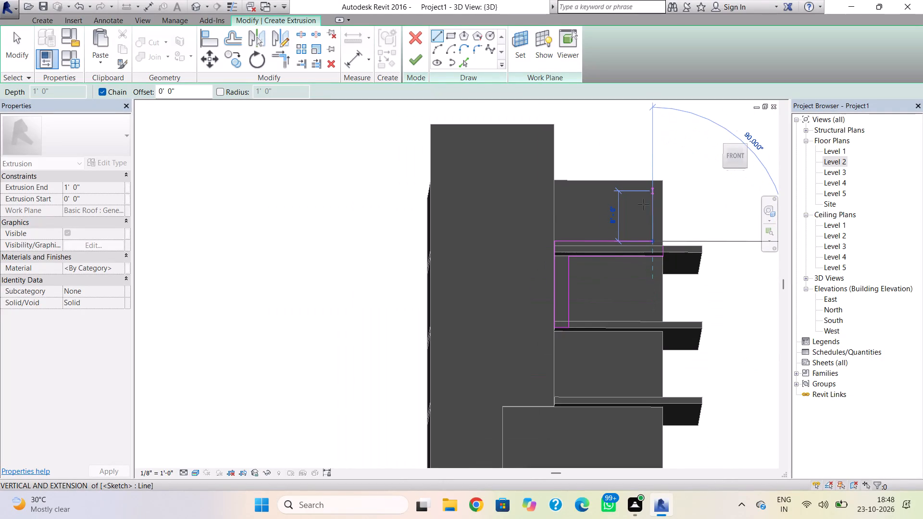
Undo the L-shaped profile's edits and all of its lines until the extrusion sketch is empty.
key("ctrl+z")
key("ctrl+z")
key("ctrl+z")
key("ctrl+z")
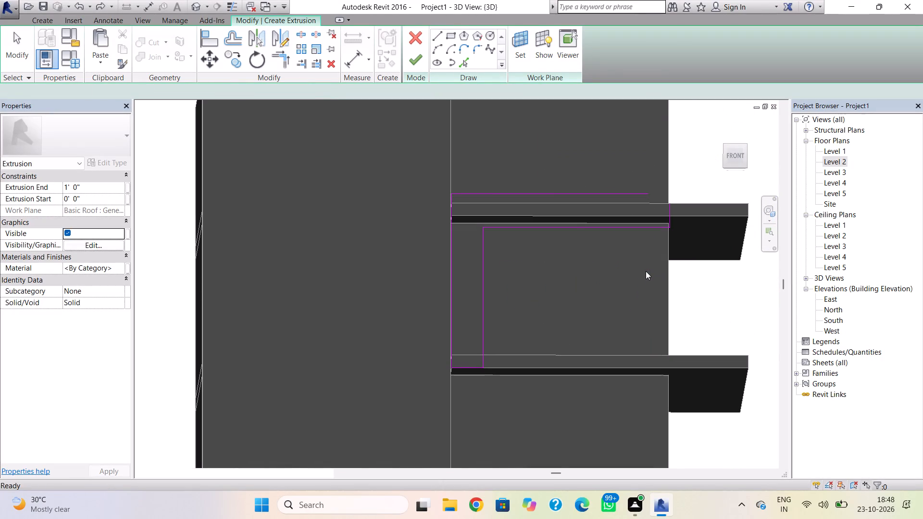
key("ctrl+z")
key("ctrl+z")
key("ctrl+z")
key("ctrl+z")
key("ctrl+z")
key("ctrl+z")
key("ctrl+z")
key("ctrl+z")
key("z")
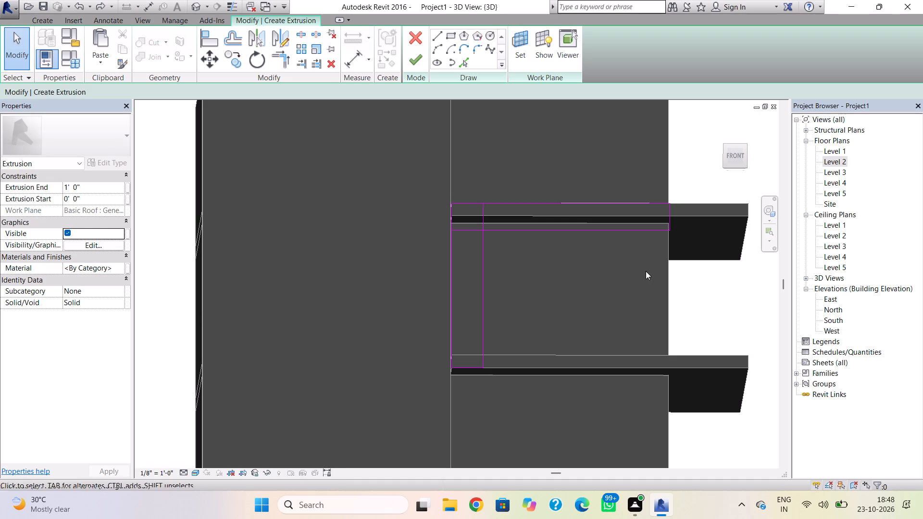
key("ctrl+z")
key("ctrl+z")
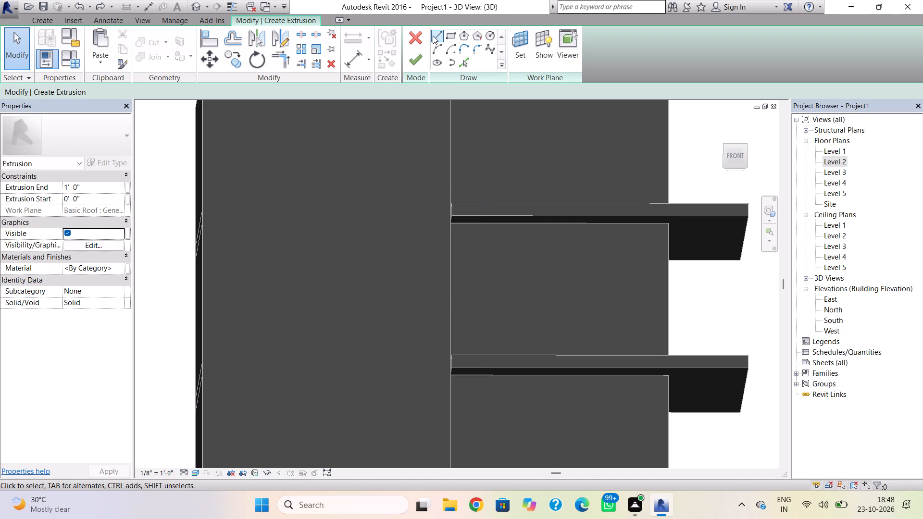
Draw chained profile lines down the tall wall's edge from the middle slab's bottom edge, and out along the lower slab's bottom edge to its outer end.
left_click(433, 36)
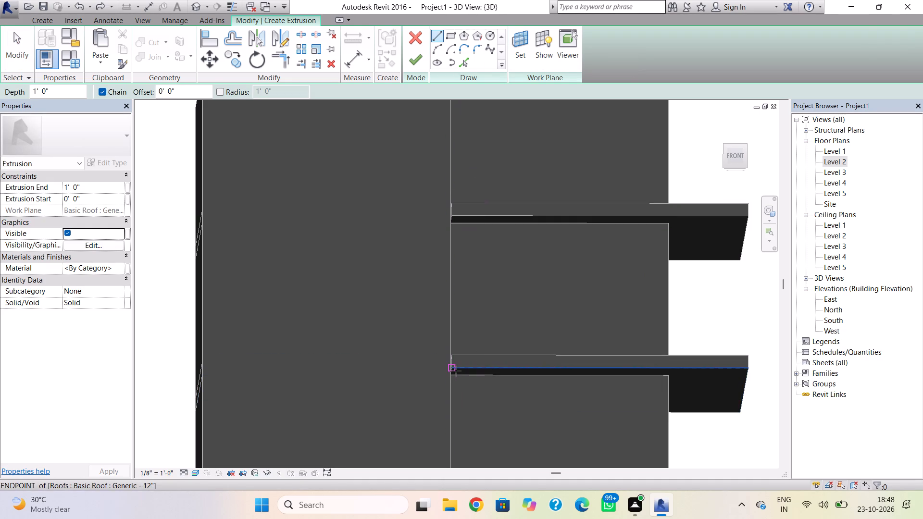
left_click(456, 371)
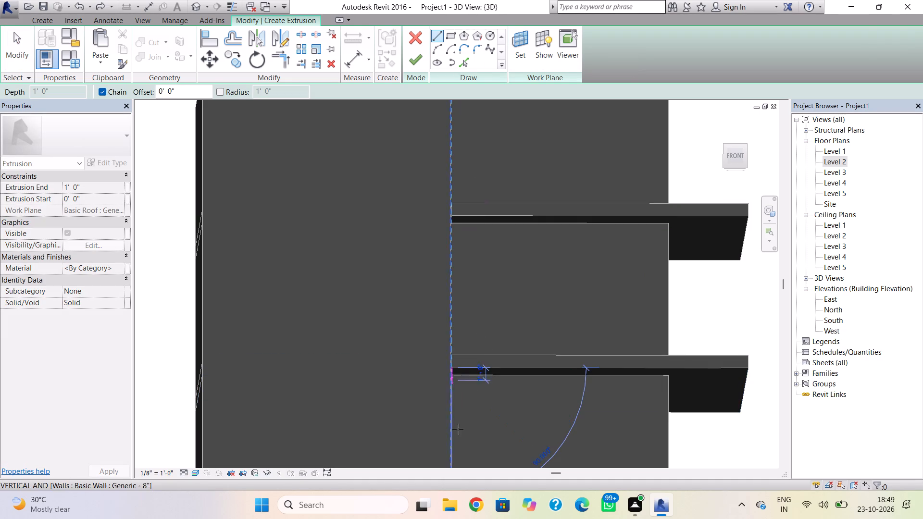
scroll(468, 451, "down", 2)
middle_click_drag(449, 422, 419, 298)
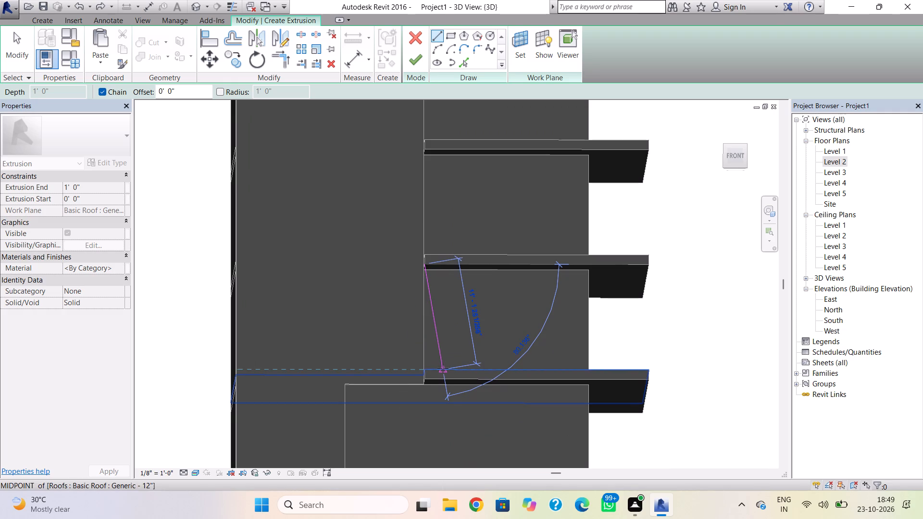
left_click(427, 384)
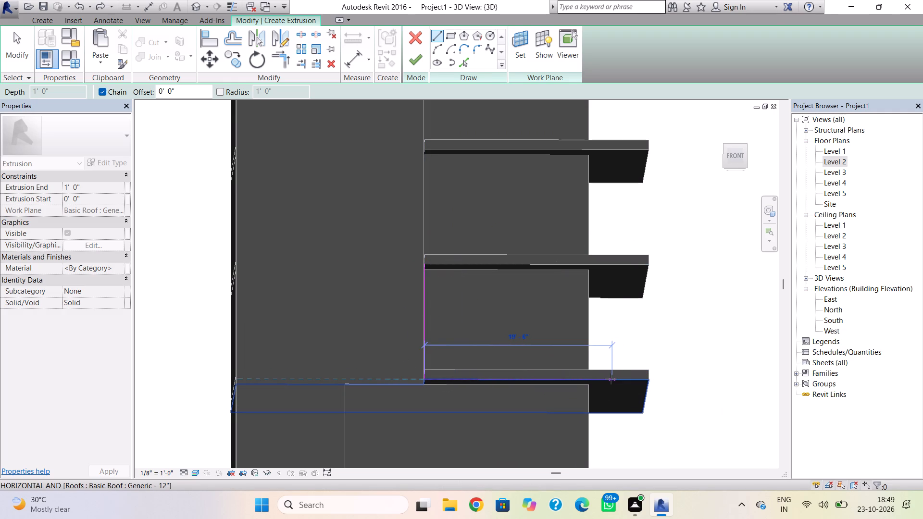
left_click(648, 379)
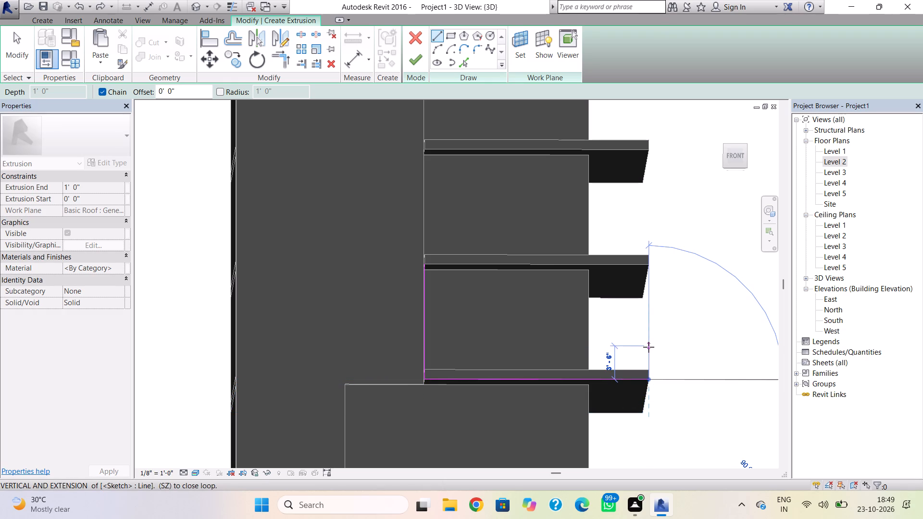
Continue the profile 3'-6" up, 21'-0" back toward the wall, up to the middle slab's bottom edge, and out to that slab's end.
left_click(649, 347)
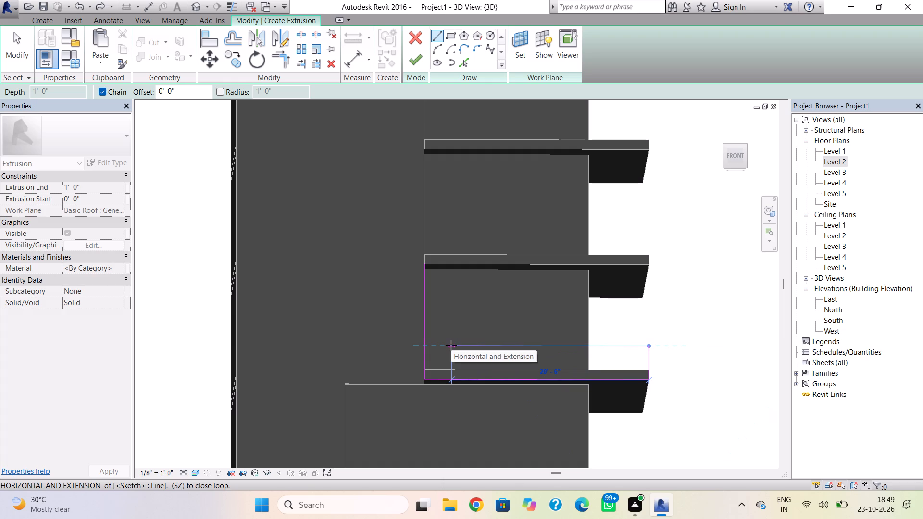
left_click(446, 345)
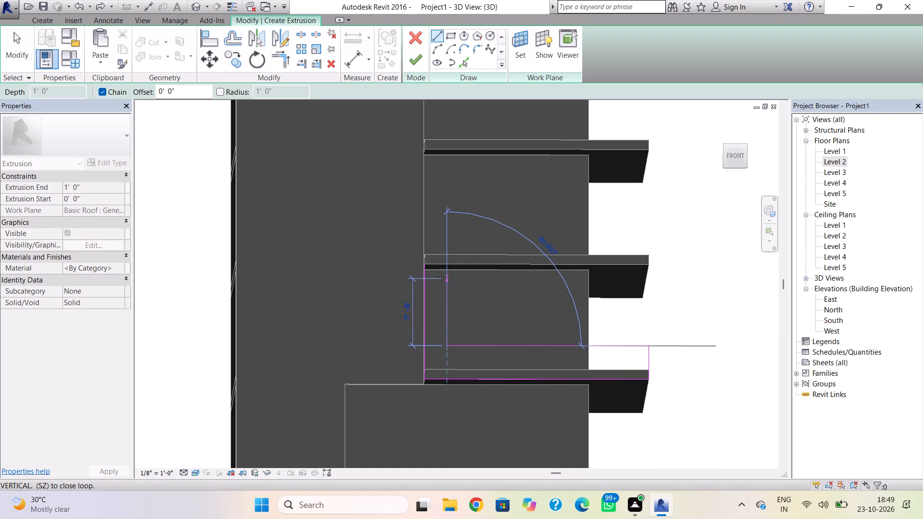
left_click(442, 268)
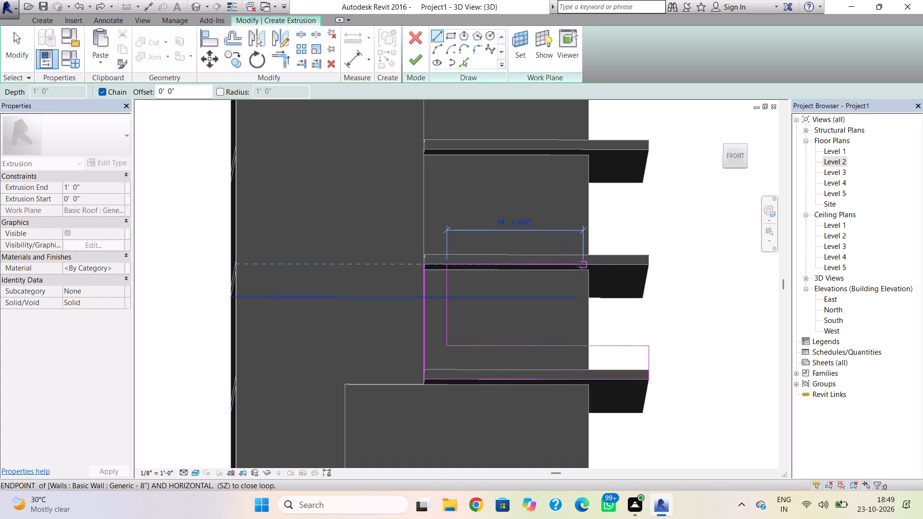
left_click(649, 268)
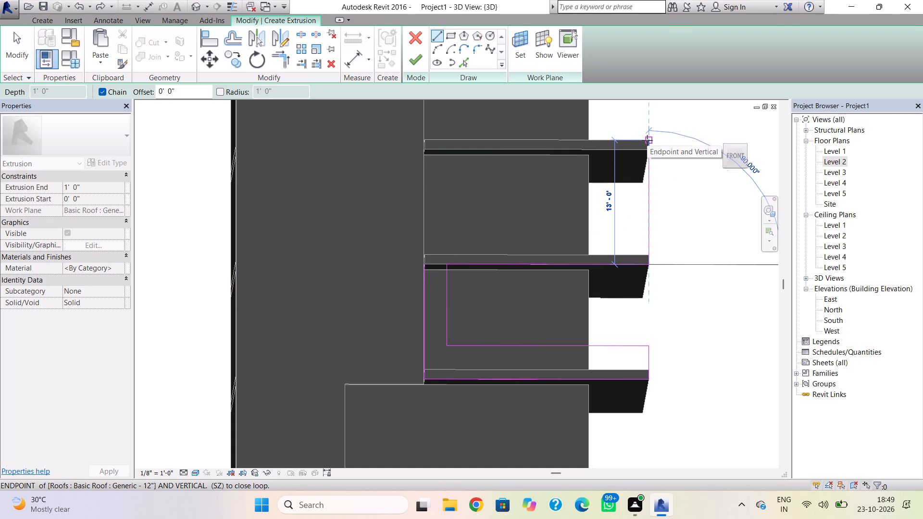
Continue the profile up to 3'-0" above the top slab's bottom edge and in to the wall, closing it around a 21'-6" wide inner recess.
left_click(645, 122)
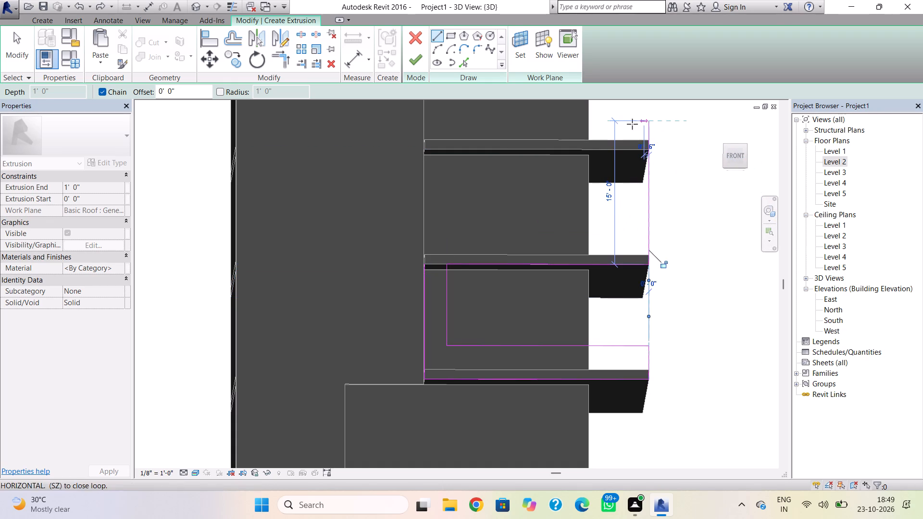
left_click(423, 122)
left_click(426, 153)
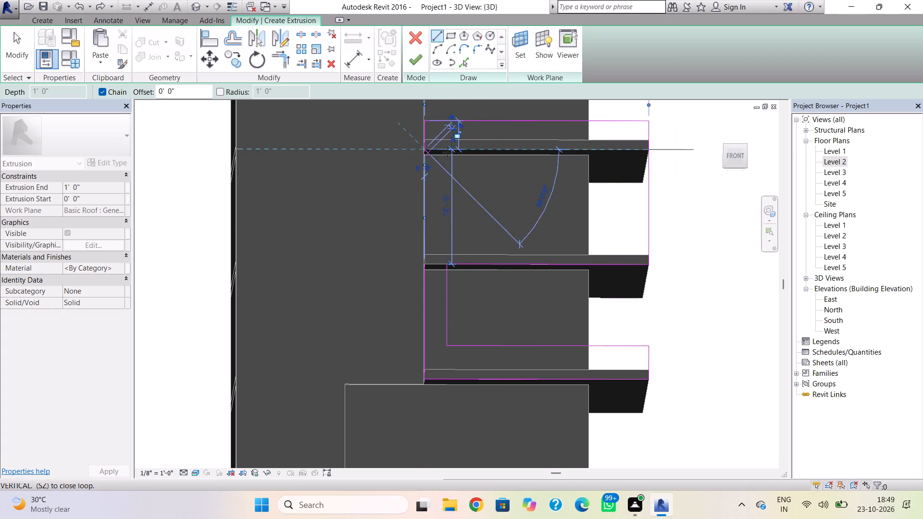
left_click(633, 150)
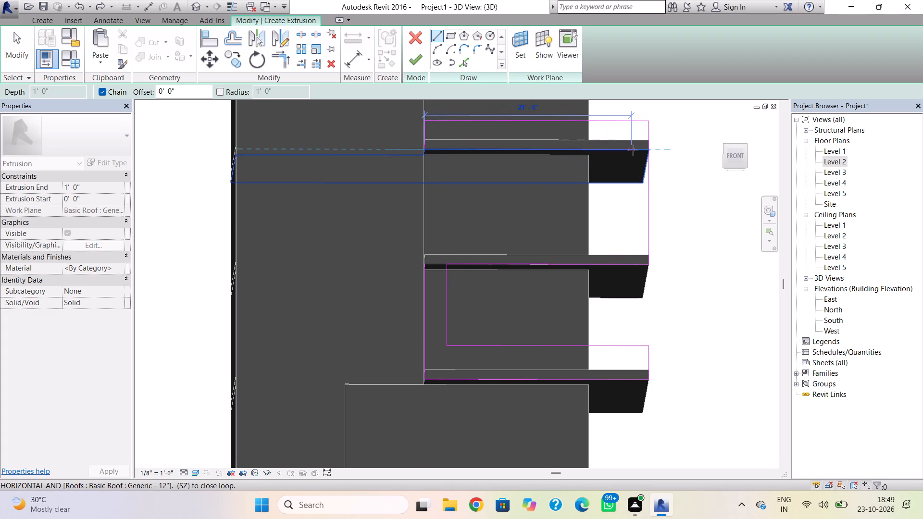
left_click(632, 246)
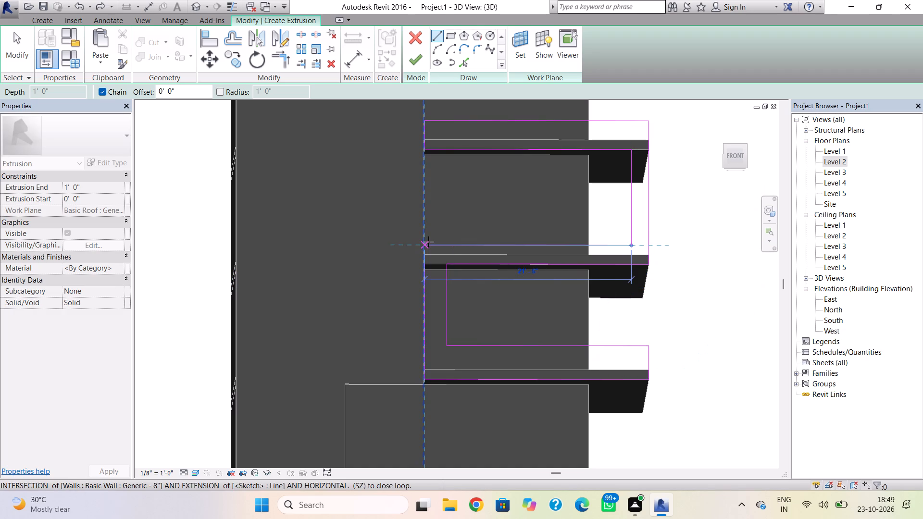
left_click(428, 242)
left_click(427, 267)
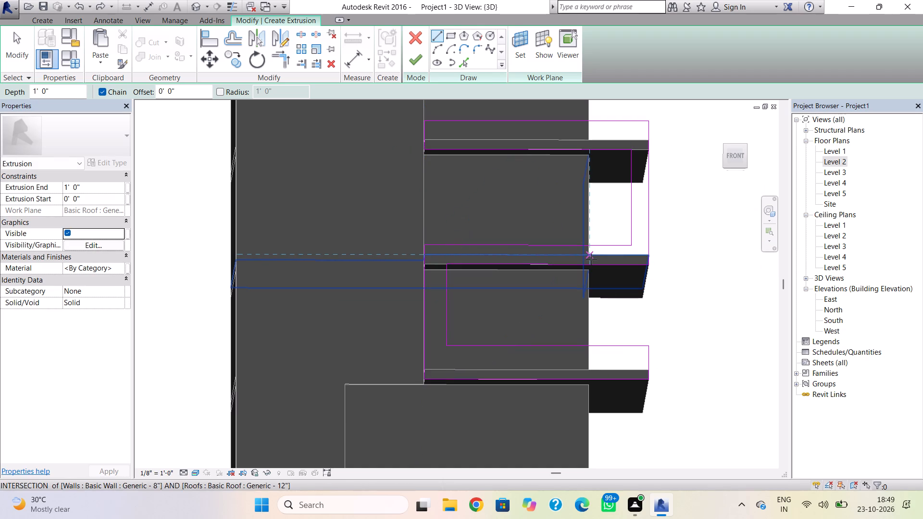
key("Escape")
key("Escape")
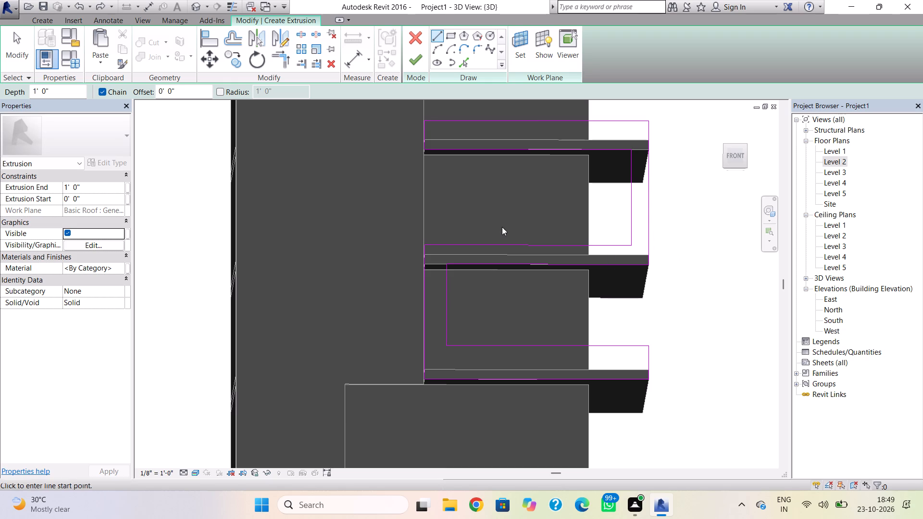
Nudge the profile's topmost line down 3" so the top band is 2'-9" deep.
left_click(511, 117)
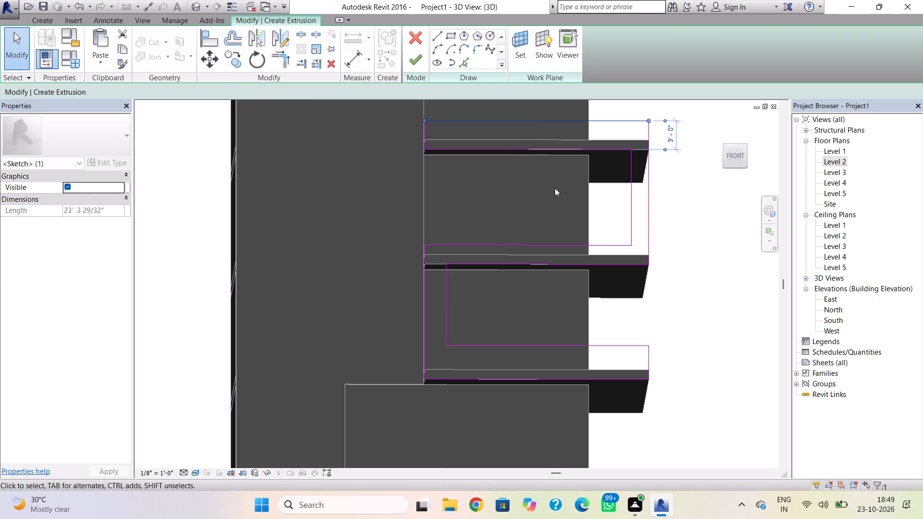
key("Down")
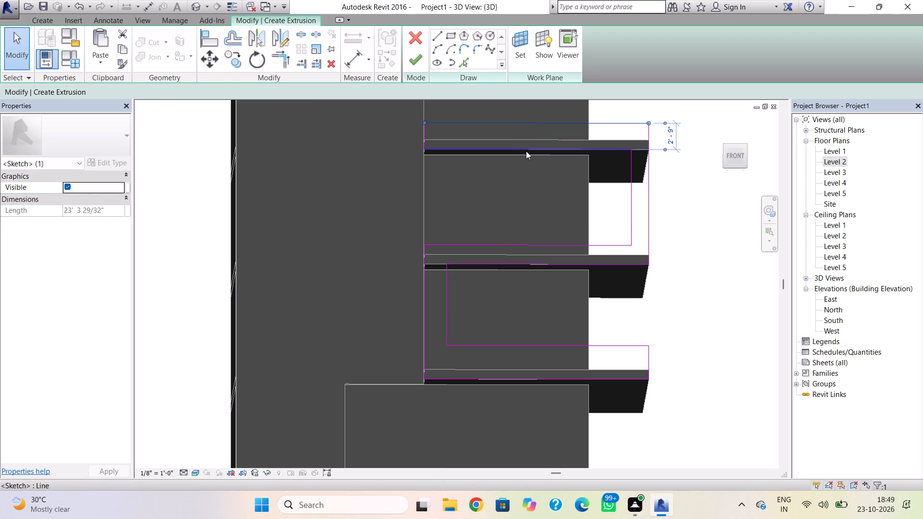
In a straight front view, nudge the middle band's lower and upper lines down 3" each, keeping the band 2'-0" deep.
left_click(734, 157)
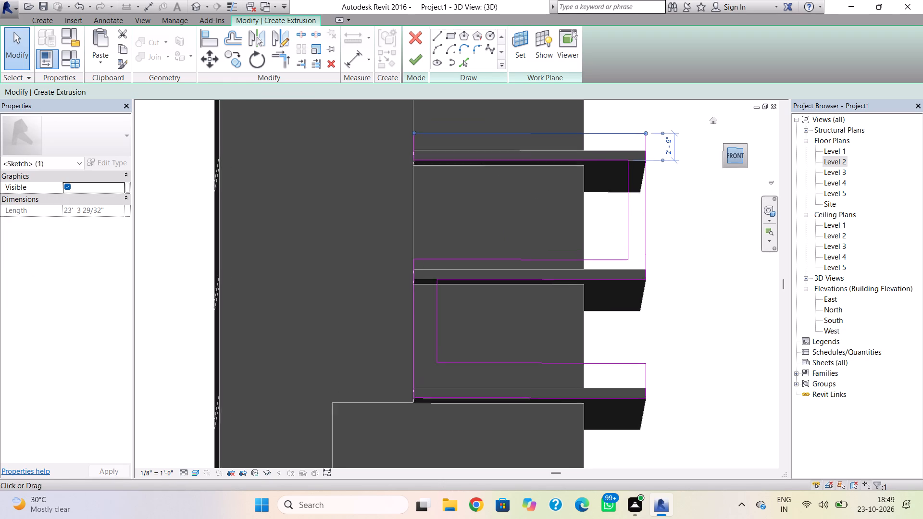
scroll(492, 324, "down", 3)
middle_click_drag(491, 324, 499, 232)
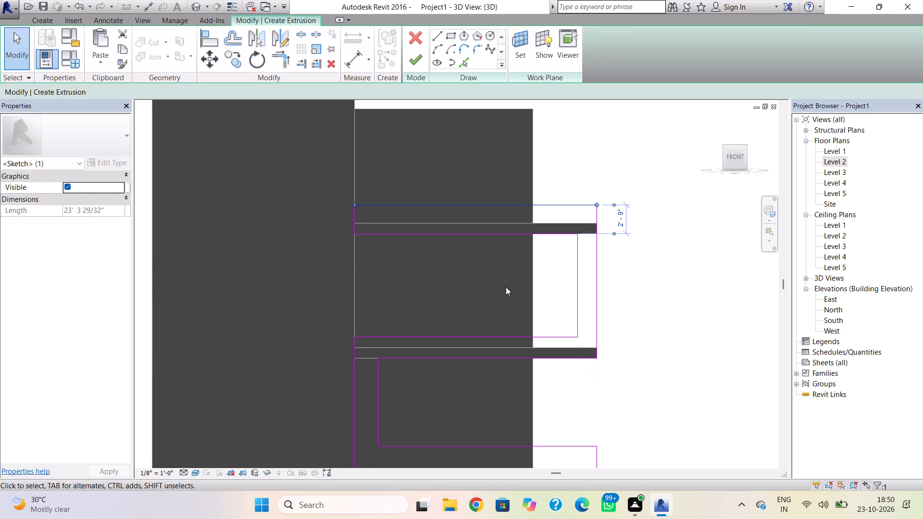
left_click(460, 353)
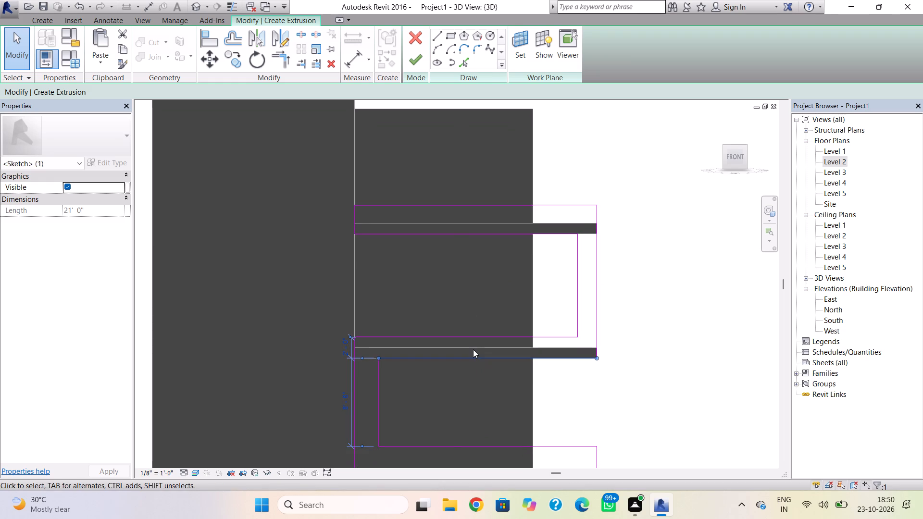
key("Down")
left_click(475, 339)
key("Down")
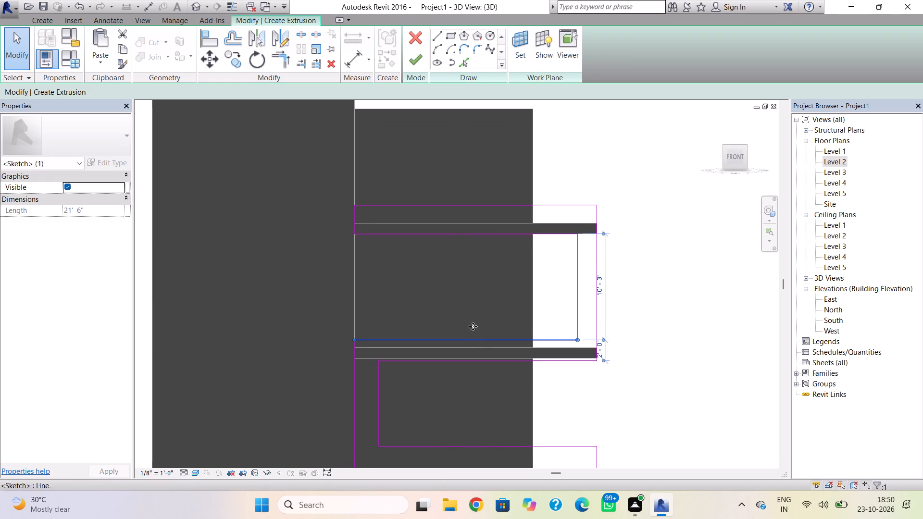
left_click(465, 198)
key("Down")
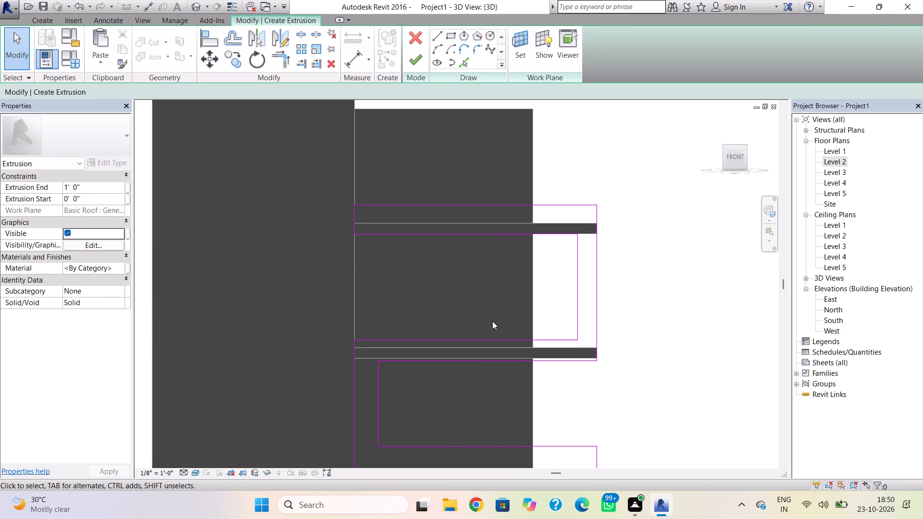
Nudge the bottom band's upper line down about 4" so the band is 3'-2" deep.
scroll(492, 322, "down", 1)
middle_click_drag(492, 322, 490, 292)
left_click(479, 398)
key("Down")
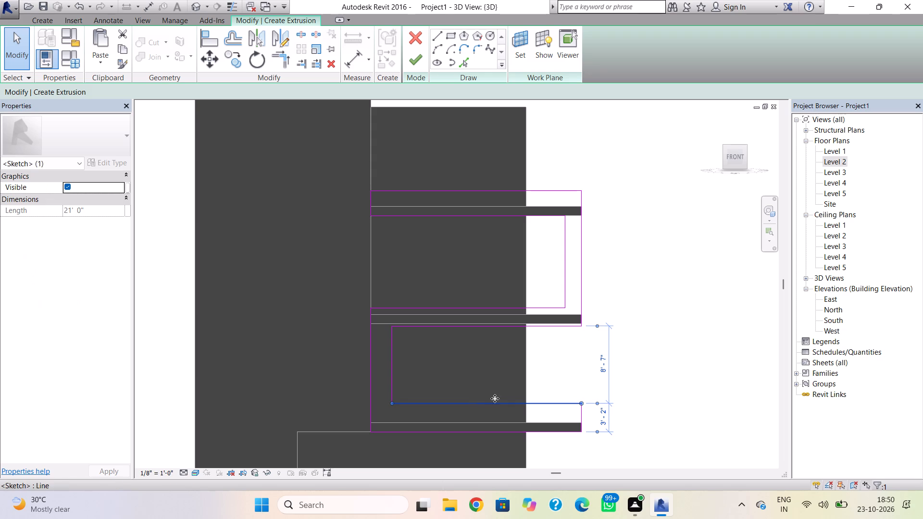
left_click(519, 388)
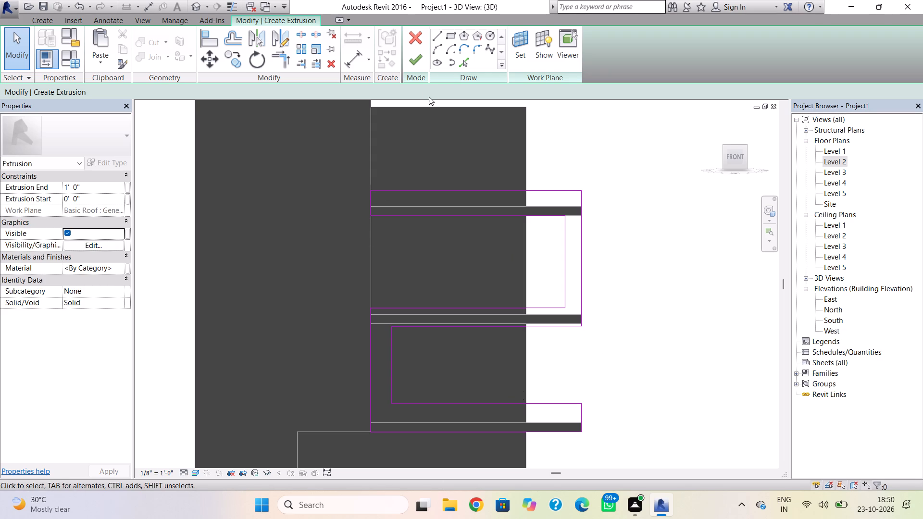
Finish the S-shaped profile sketch as a 1'-0" deep extrusion and view it at an angle.
left_click(416, 62)
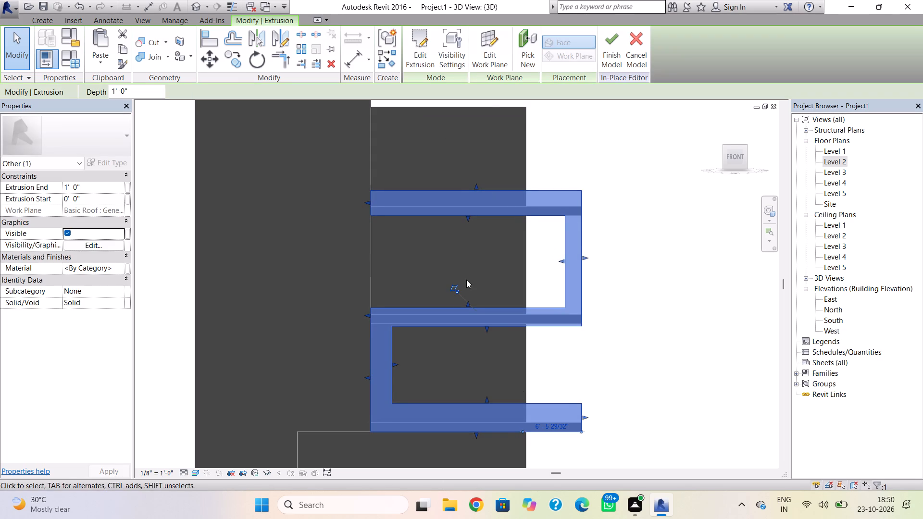
right_click_drag(468, 284, 523, 358, "shift")
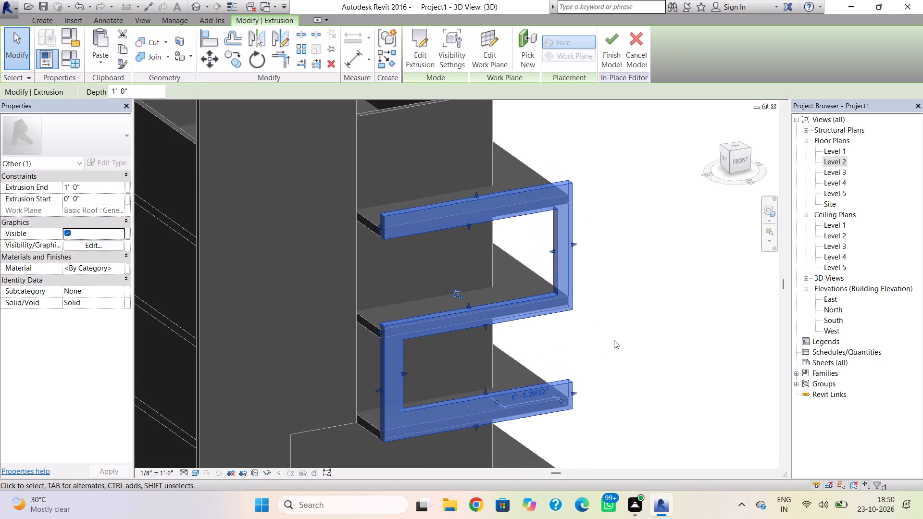
left_click_drag(616, 337, 591, 327, "shift")
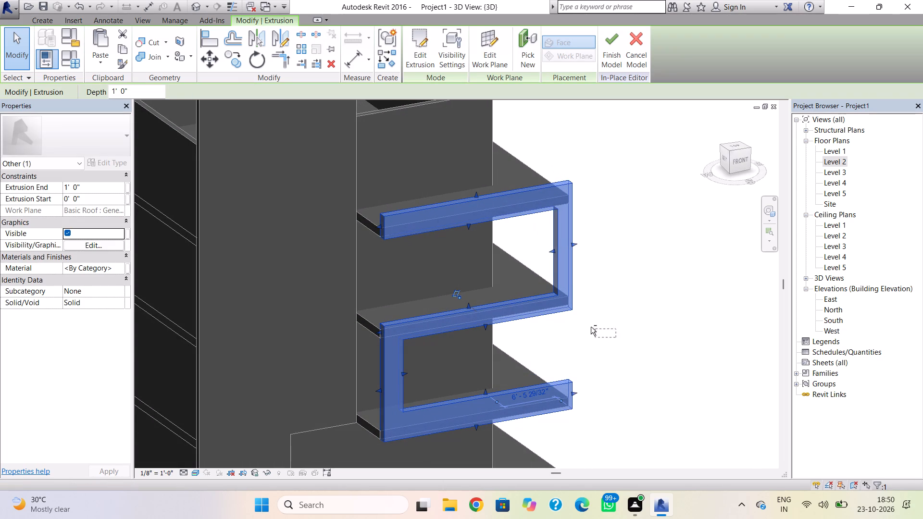
Finish the in-place model containing the S-shaped extrusion.
left_click_drag(591, 327, 586, 324, "shift")
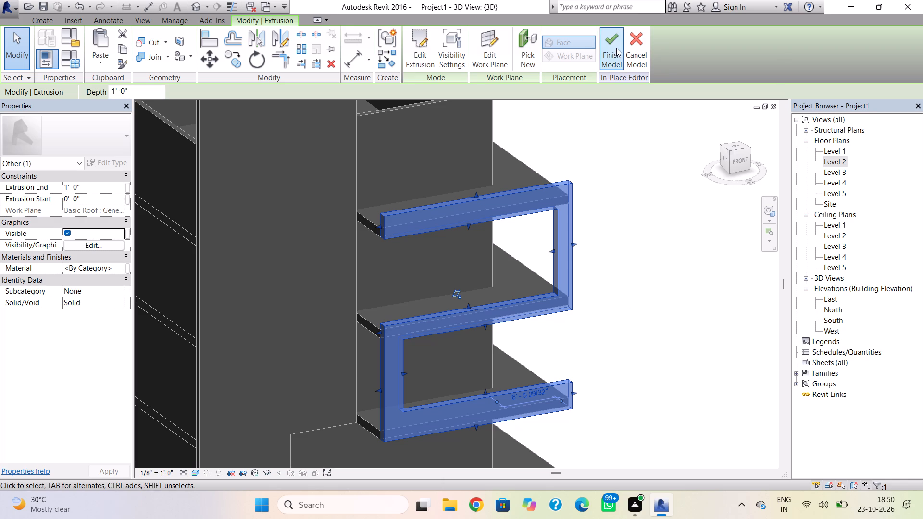
left_click(616, 48)
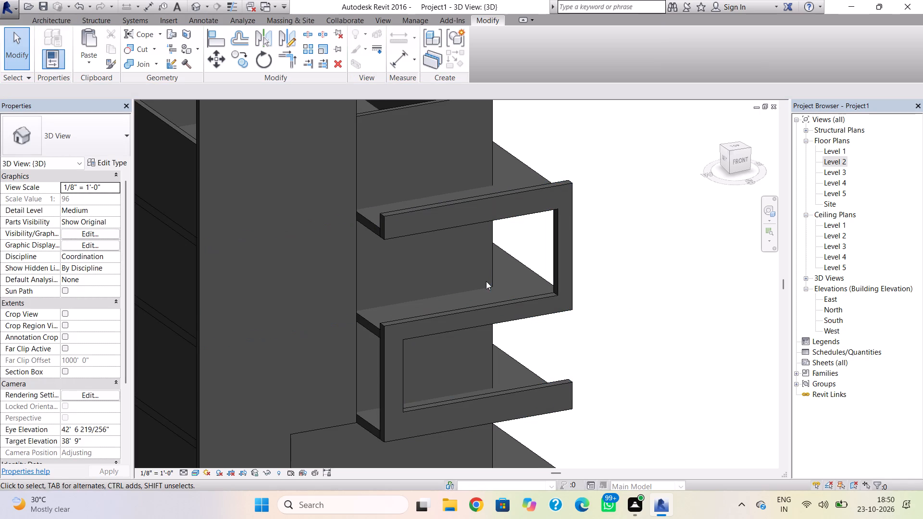
right_click(440, 311, "shift")
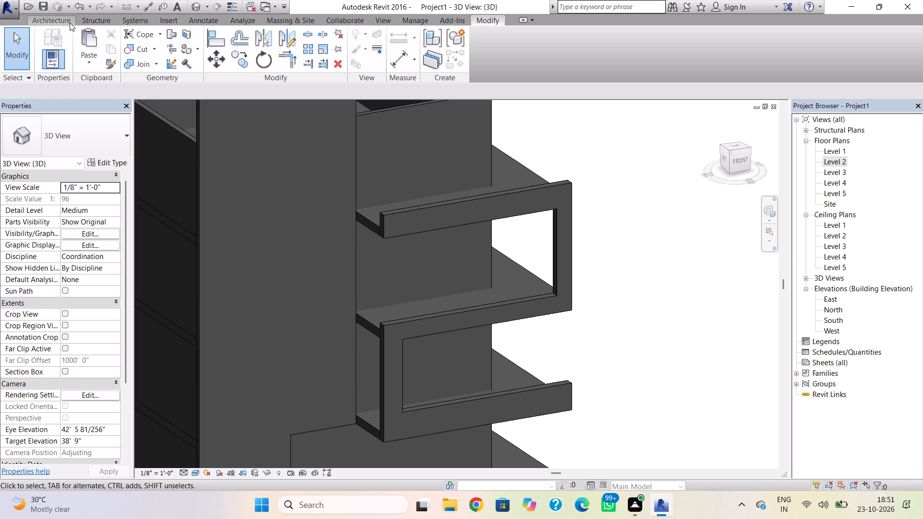
On the Level 2 plan, draw a 20'-0" high Generic - 8" wall about 6'-2" long from the front wall's end to the S-frame, flipped onto the slab.
left_click(47, 18)
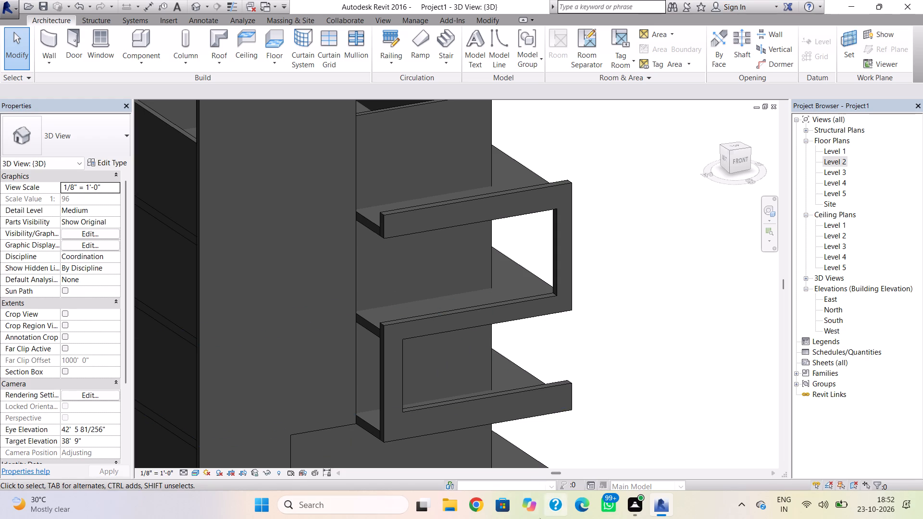
scroll(421, 262, "down", 1)
scroll(640, 334, "down", 3)
middle_click_drag(640, 334, 645, 284)
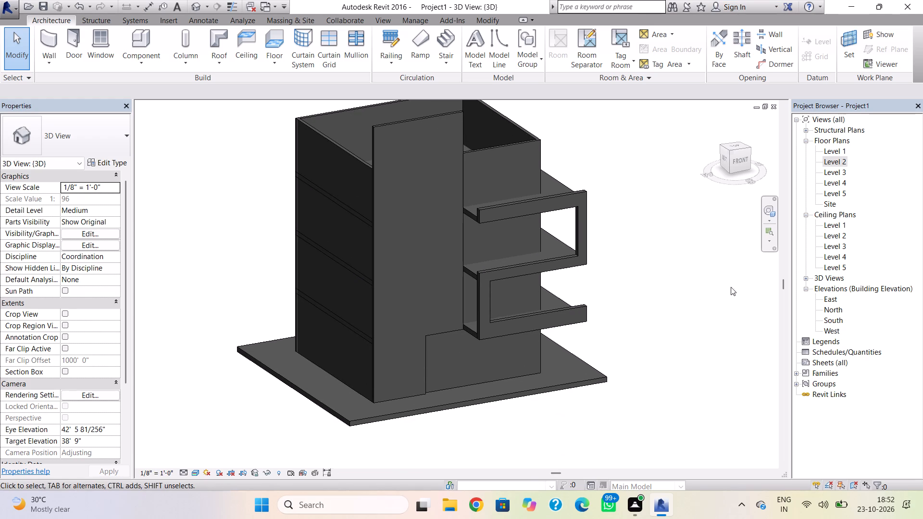
double_click(826, 163)
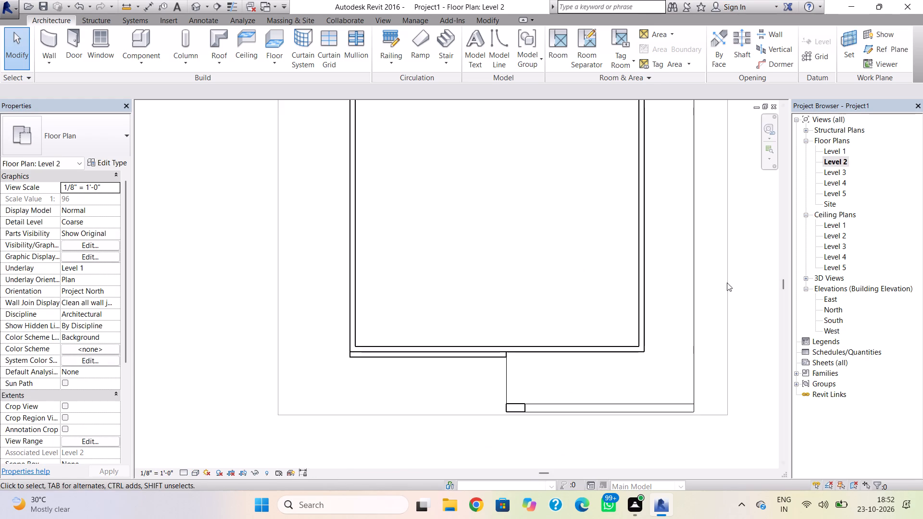
scroll(723, 286, "down", 3)
middle_click_drag(686, 277, 672, 268)
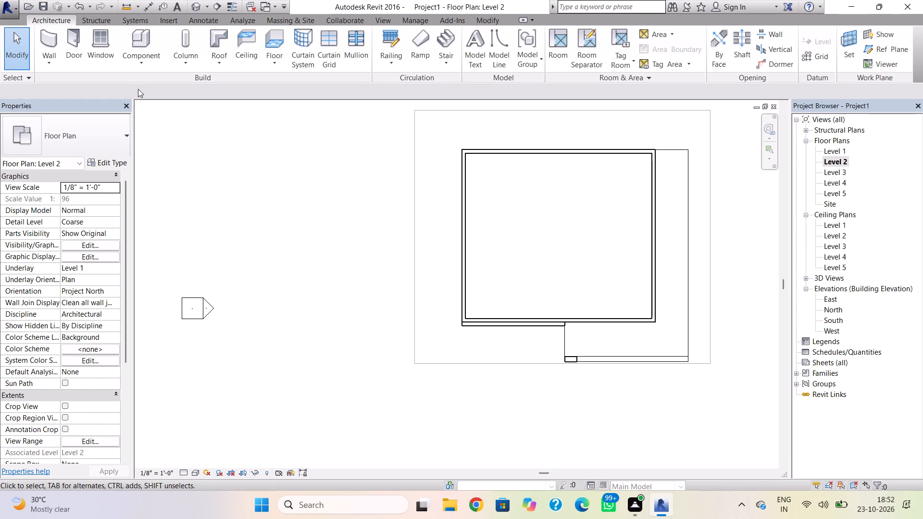
left_click(49, 33)
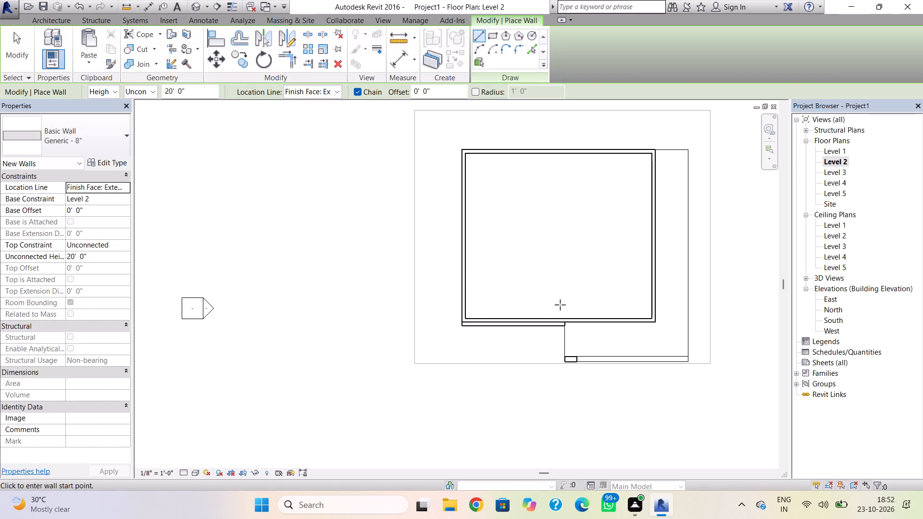
scroll(584, 334, "up", 6)
scroll(540, 321, "up", 3)
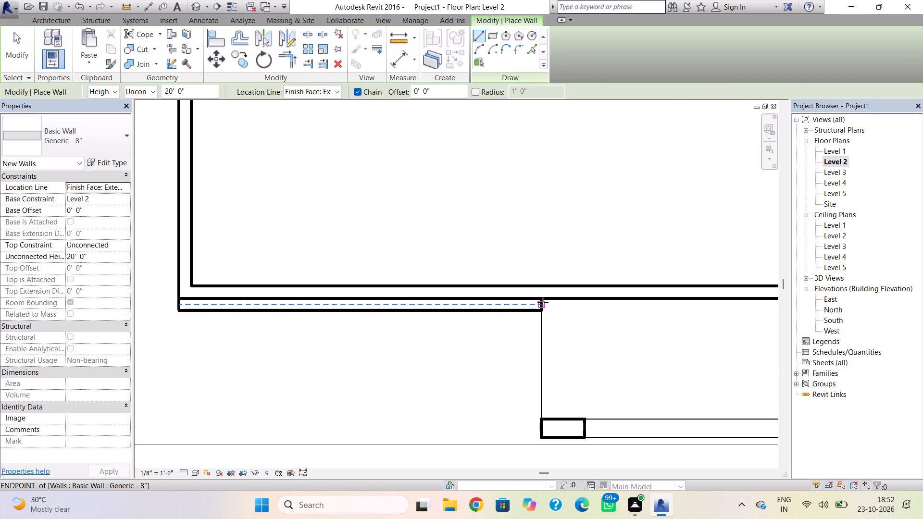
left_click(542, 302)
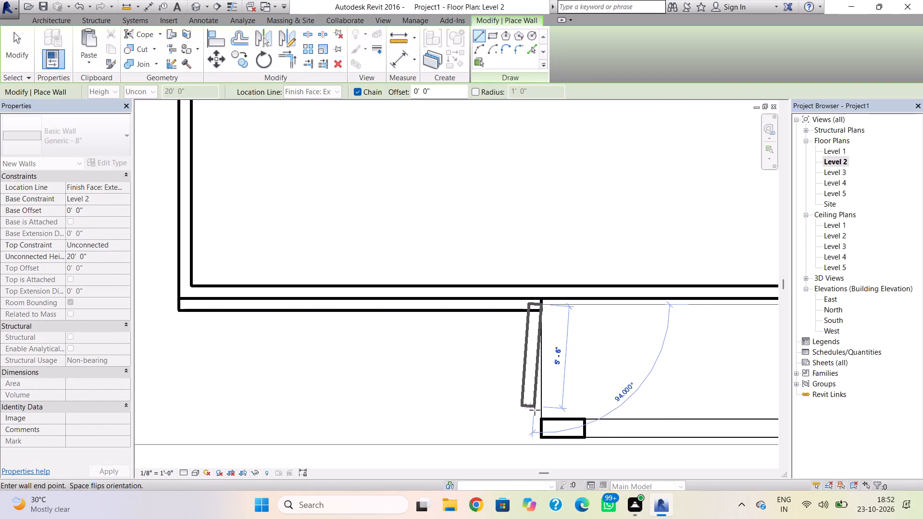
key("space")
left_click(544, 415)
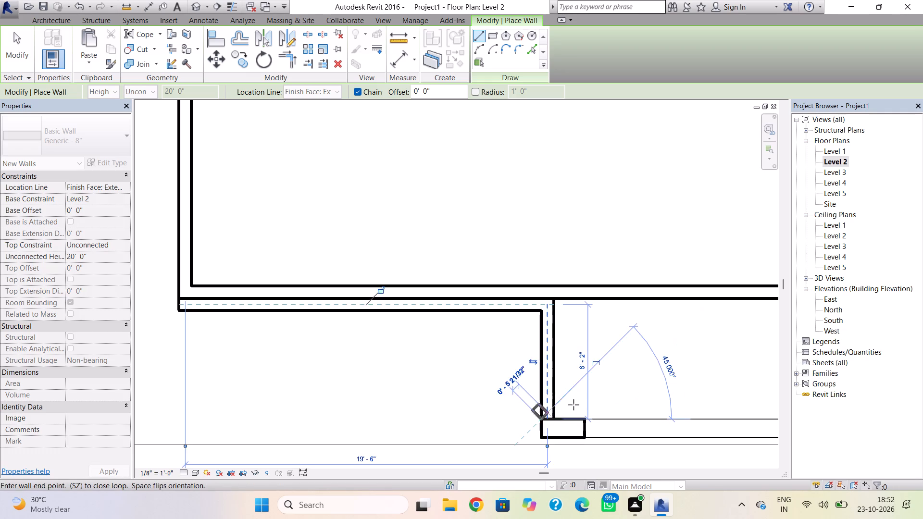
key("Escape")
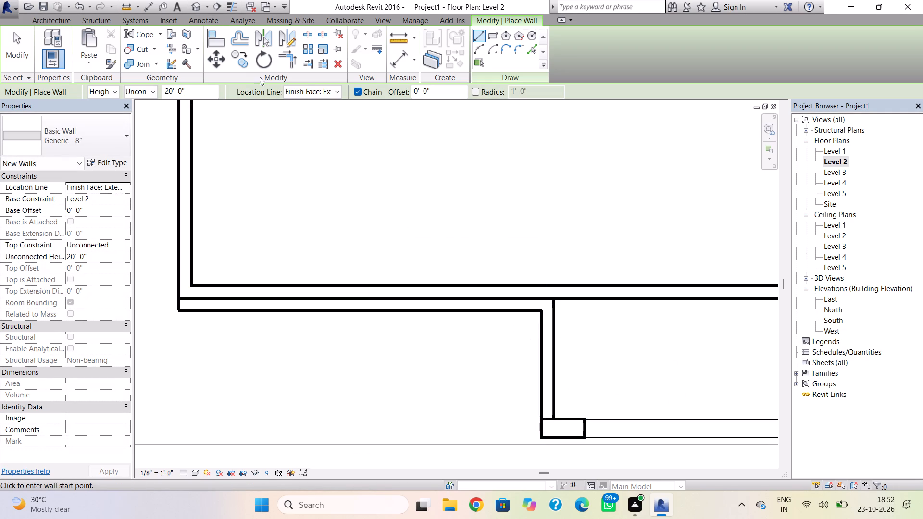
left_click(192, 4)
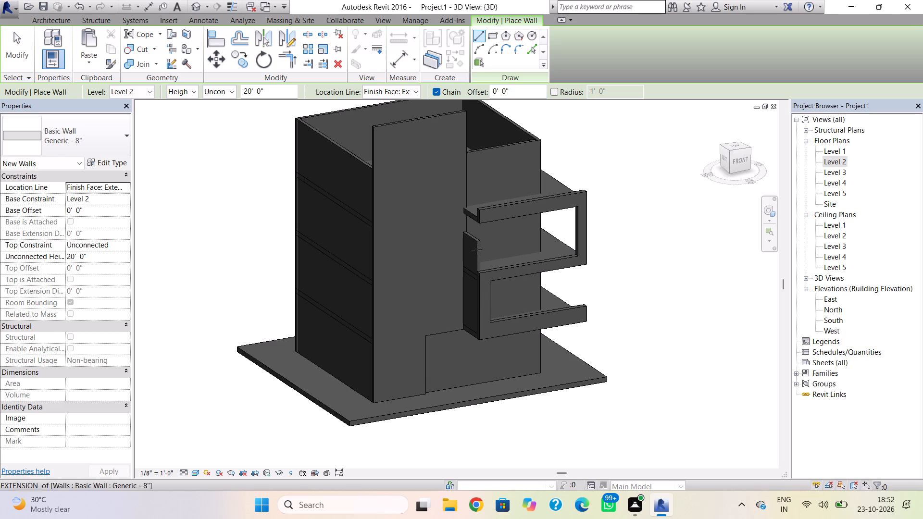
key("Escape")
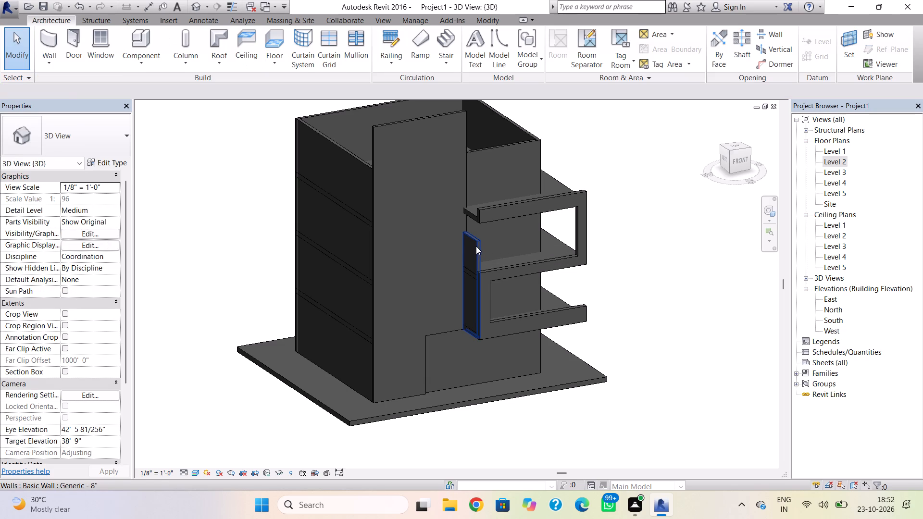
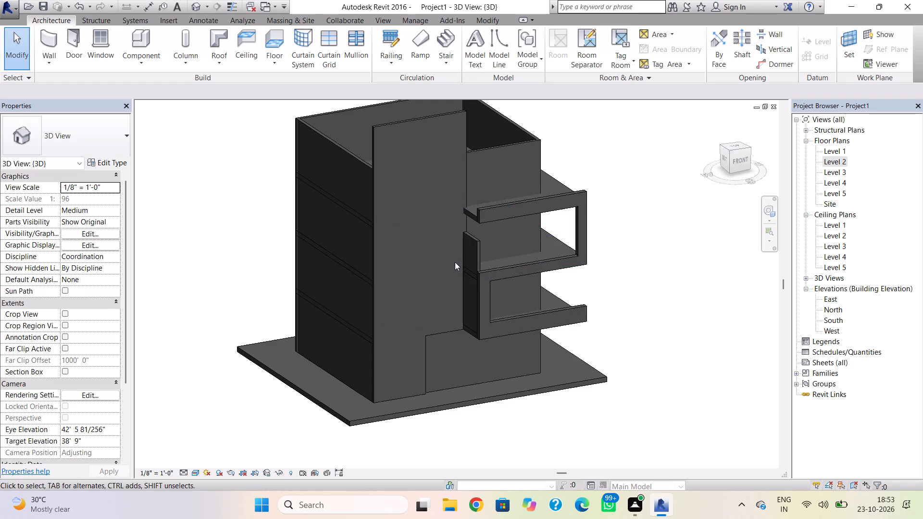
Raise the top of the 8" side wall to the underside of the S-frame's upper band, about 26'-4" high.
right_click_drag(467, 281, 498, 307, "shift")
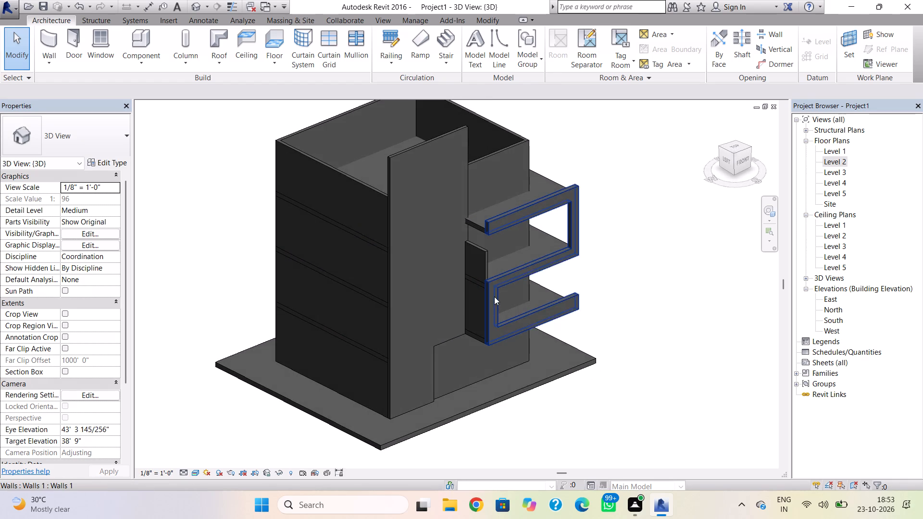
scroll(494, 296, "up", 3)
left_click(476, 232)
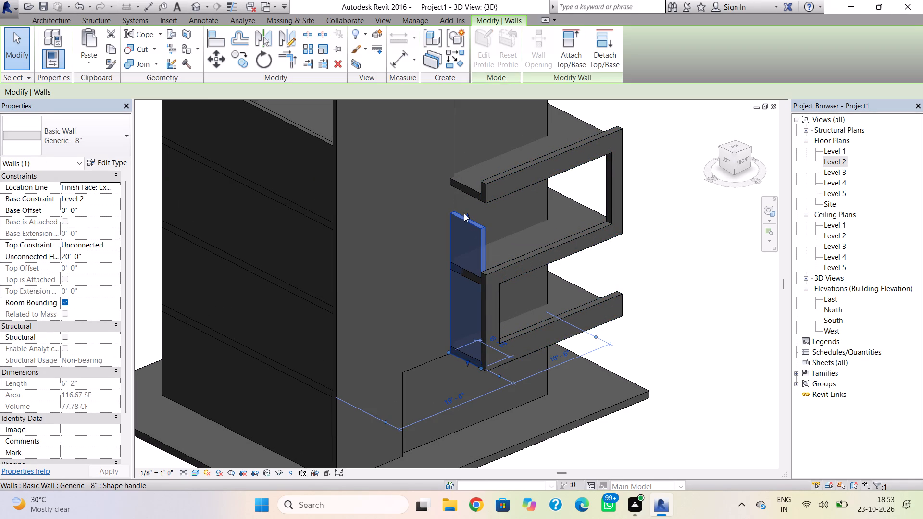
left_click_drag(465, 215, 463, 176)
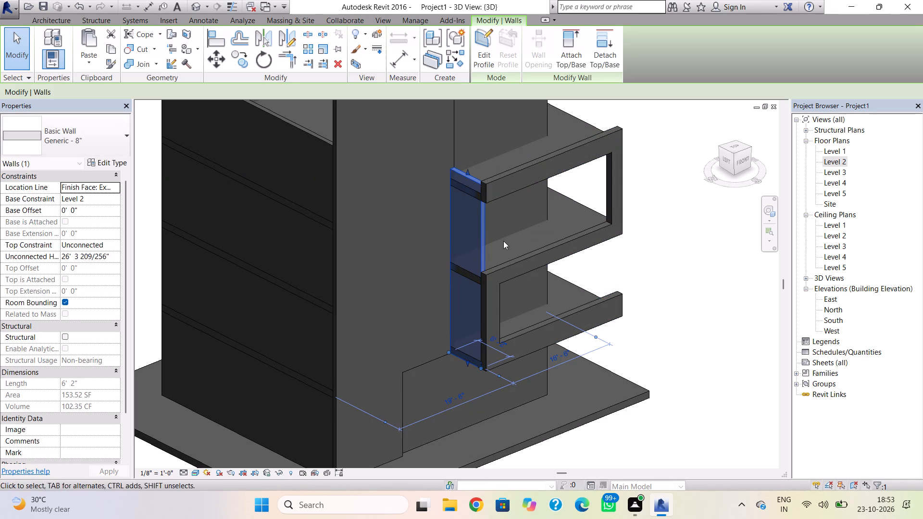
On the Level 2 plan, delete the side wall between the front wall and the S-frame.
double_click(841, 159)
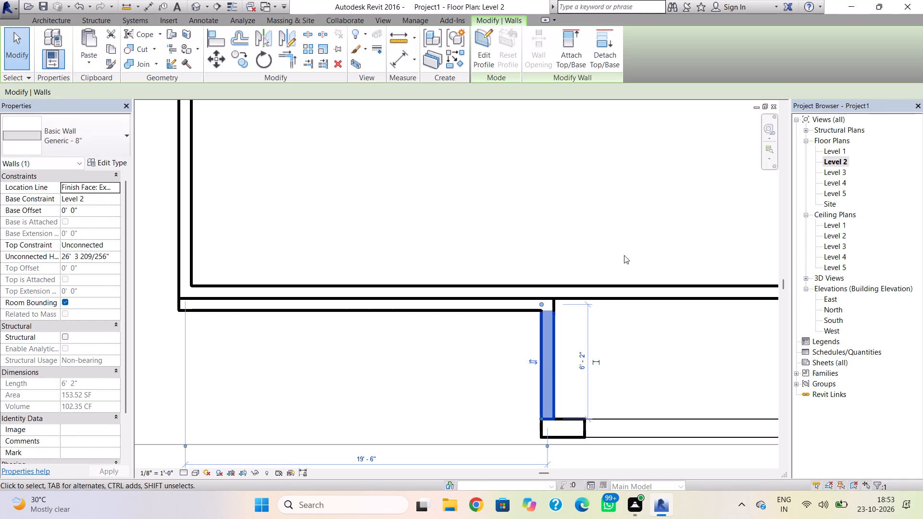
left_click(551, 341)
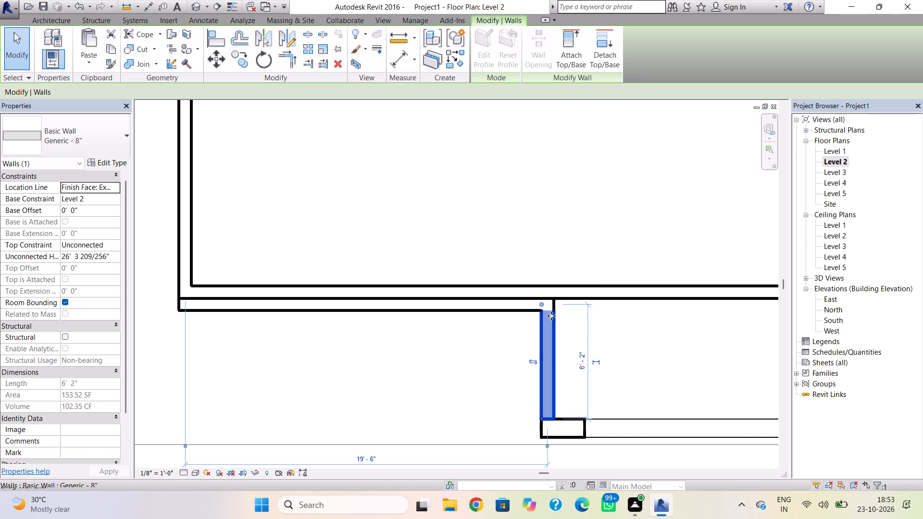
key("Delete")
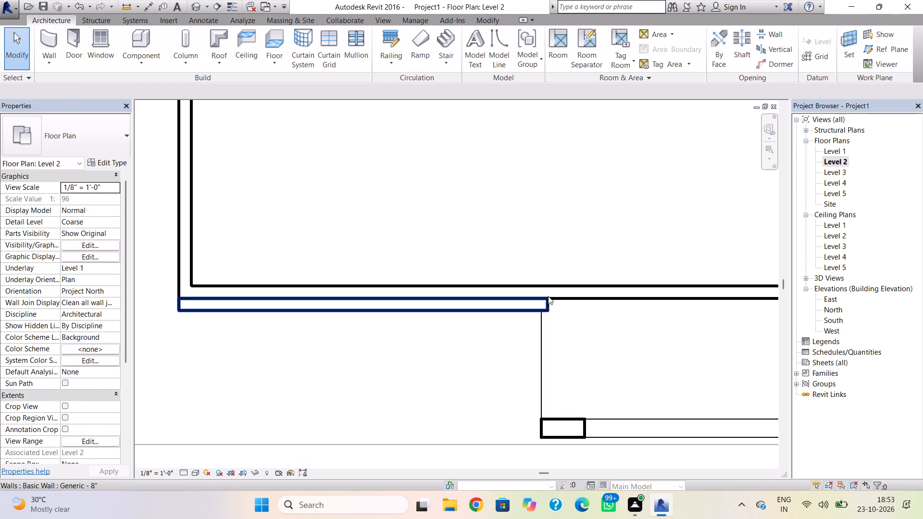
Nudge the tall front wall about 6" west so its end clears the projecting slab's edge.
left_click(545, 304)
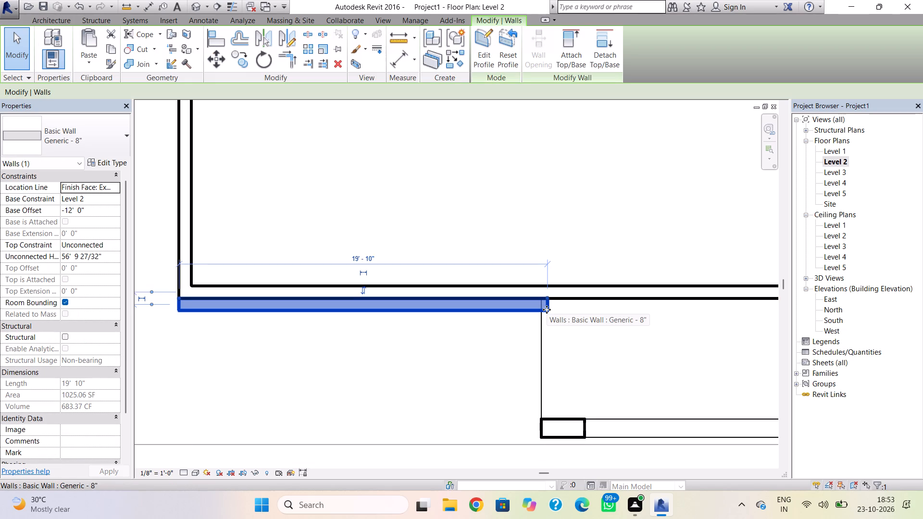
key("Left")
key("Left")
key("Left")
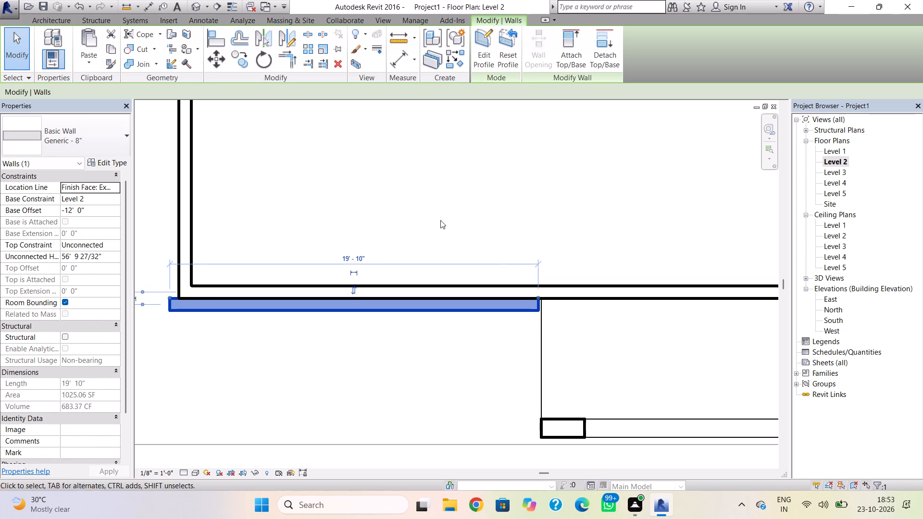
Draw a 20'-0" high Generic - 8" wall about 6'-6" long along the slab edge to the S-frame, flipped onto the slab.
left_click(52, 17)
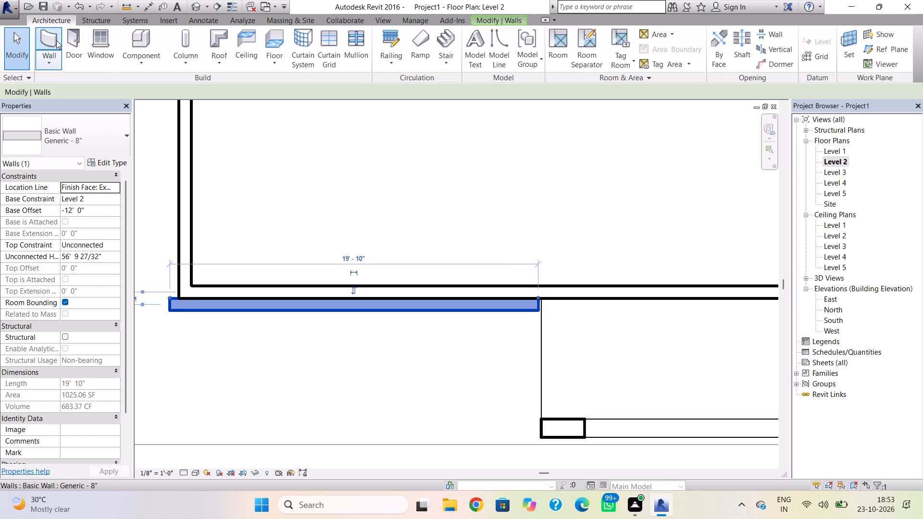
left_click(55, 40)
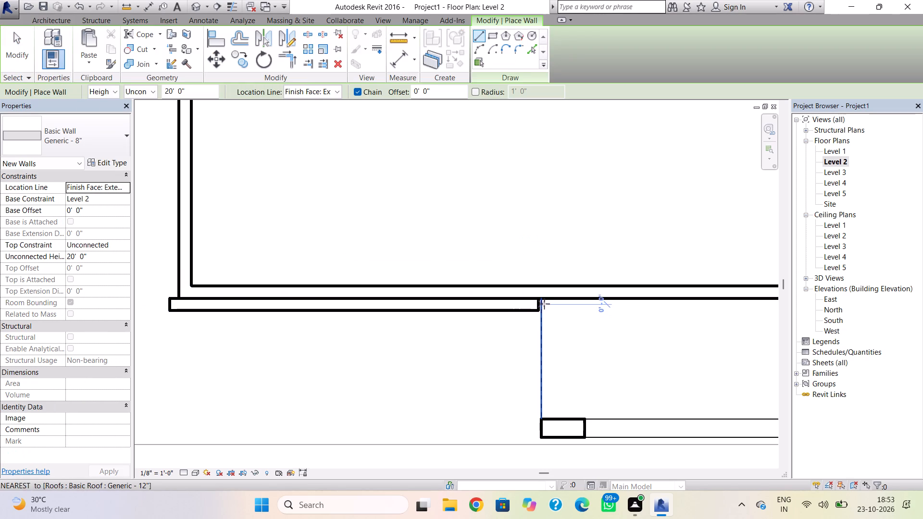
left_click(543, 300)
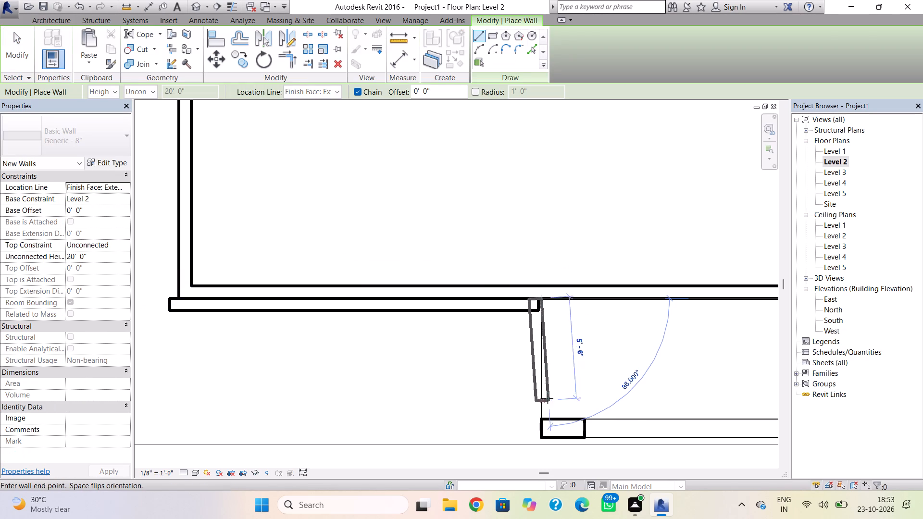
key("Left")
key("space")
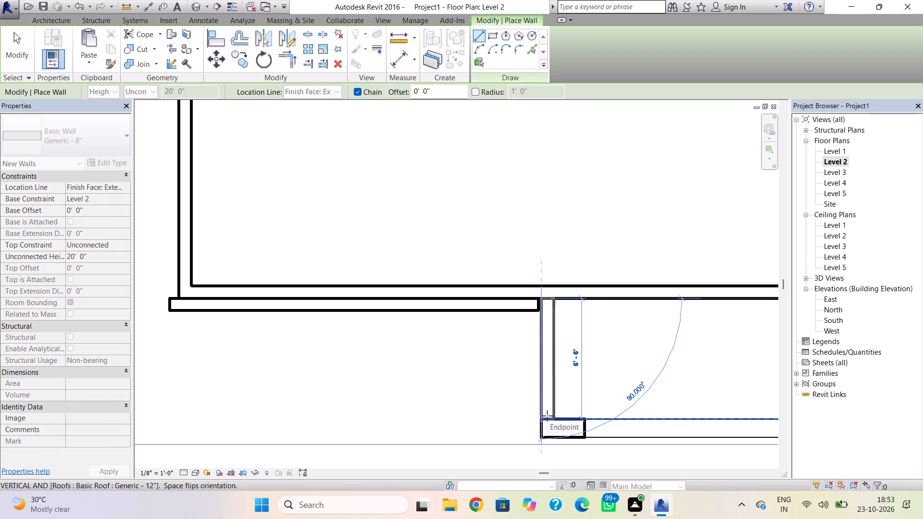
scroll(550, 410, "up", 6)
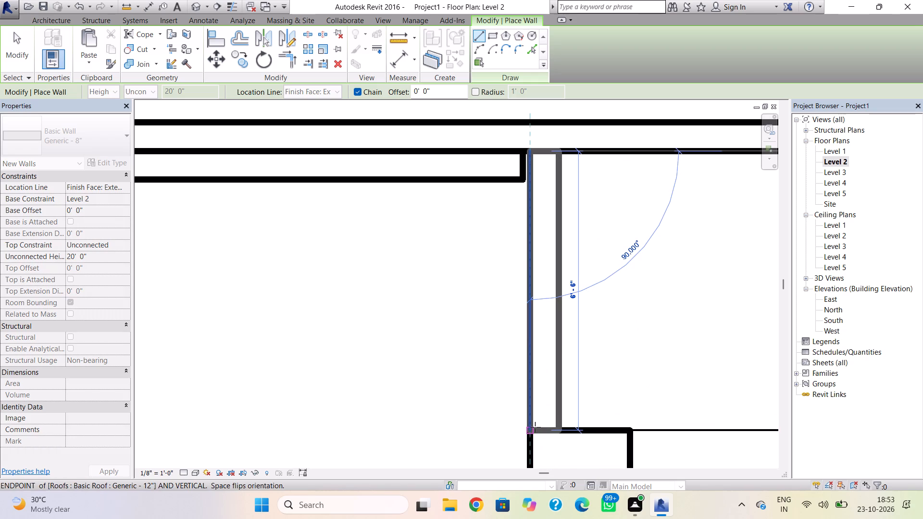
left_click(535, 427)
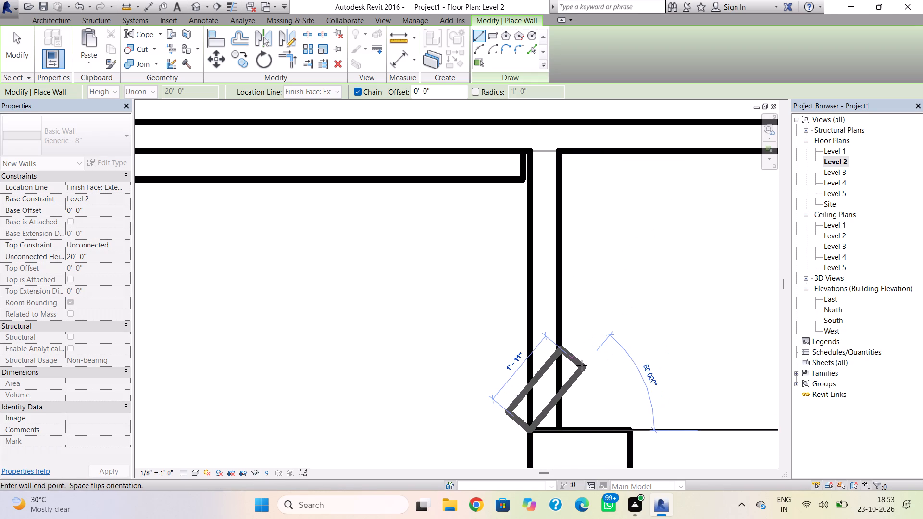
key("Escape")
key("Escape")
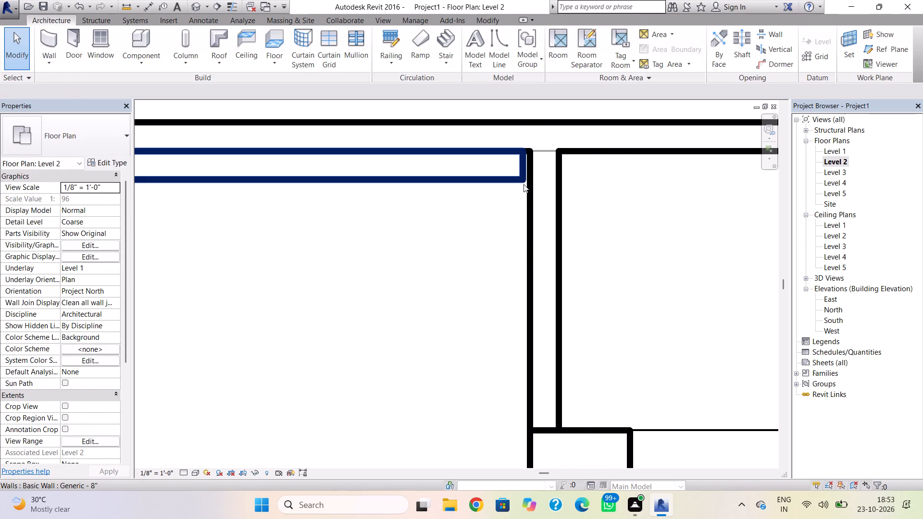
Nudge the tall front wall east in small increments until its end meets the new side wall.
left_click(523, 182)
scroll(524, 183, "up", 8)
middle_click_drag(521, 204, 521, 214)
scroll(521, 206, "down", 1)
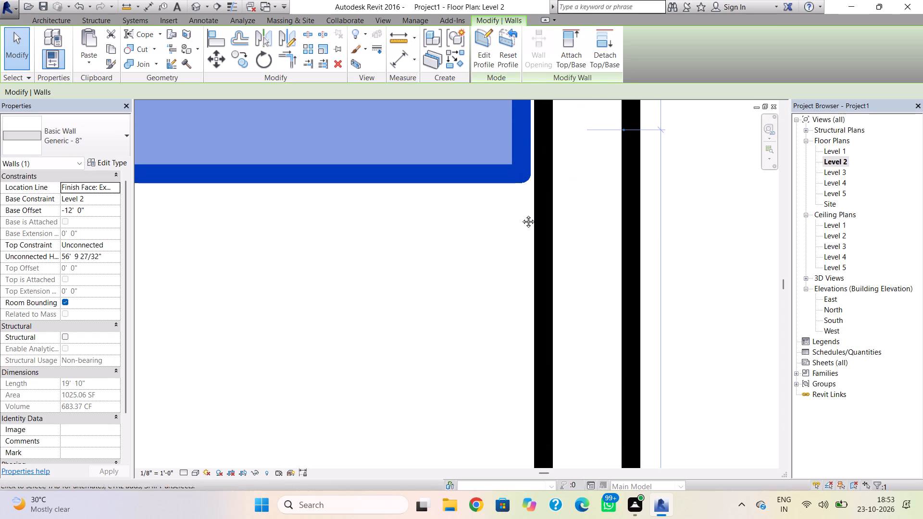
middle_click_drag(521, 214, 517, 322)
key("Right")
key("Right")
key("Right")
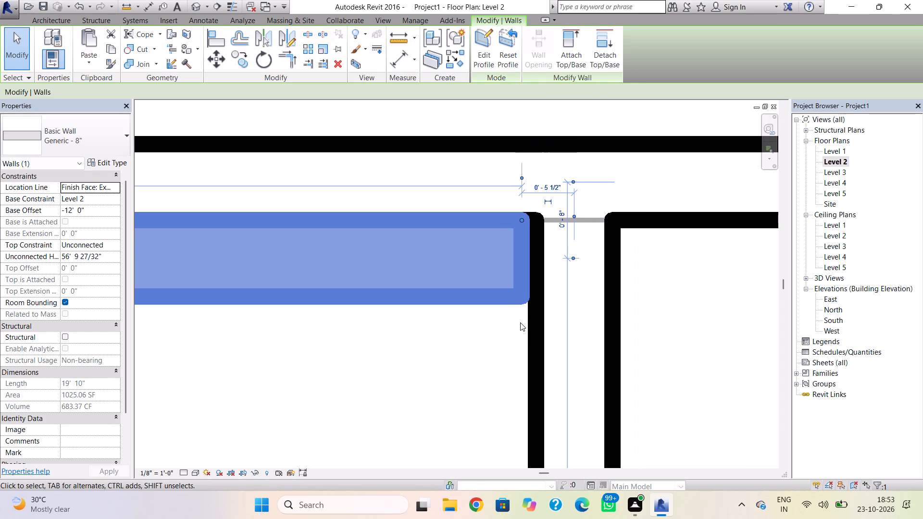
key("Right")
key("Right")
key("Right")
key("Right")
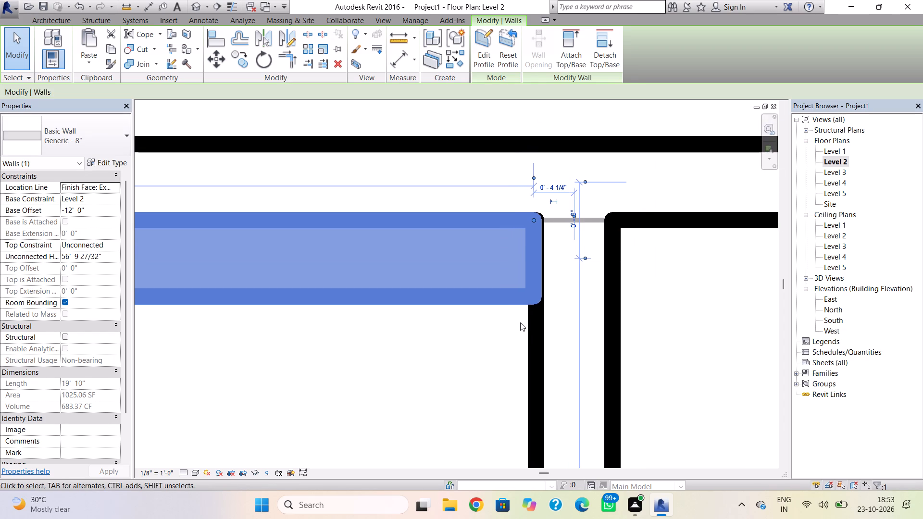
key("Right")
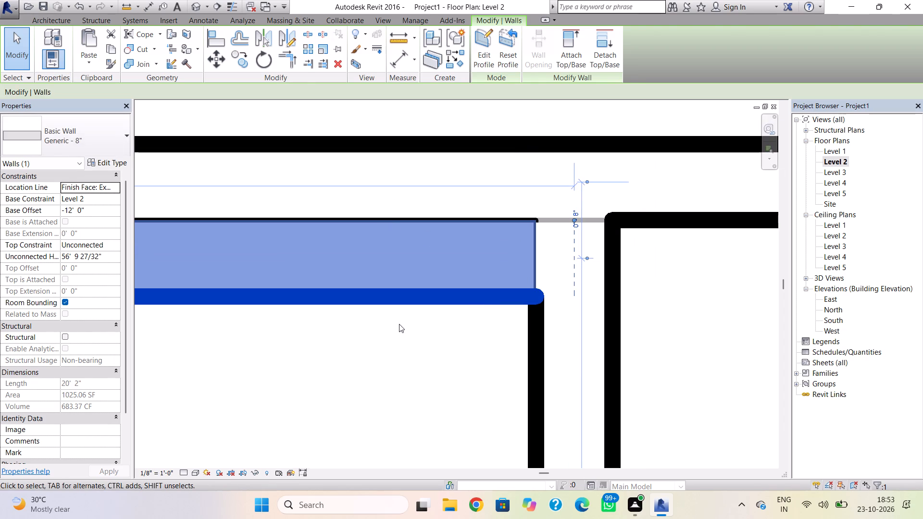
left_click(399, 324)
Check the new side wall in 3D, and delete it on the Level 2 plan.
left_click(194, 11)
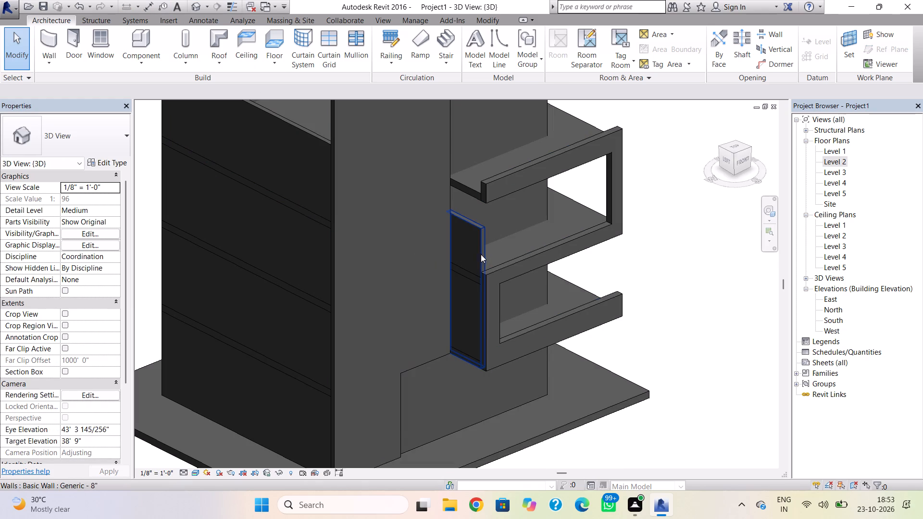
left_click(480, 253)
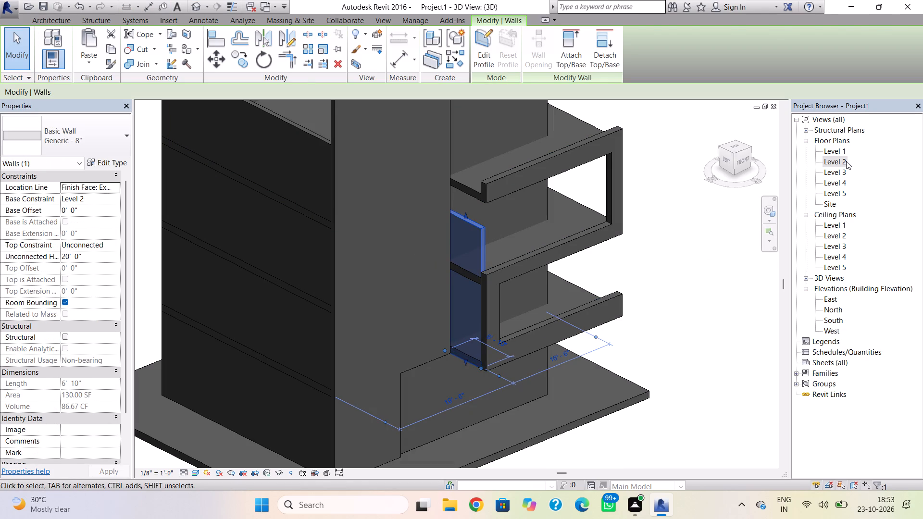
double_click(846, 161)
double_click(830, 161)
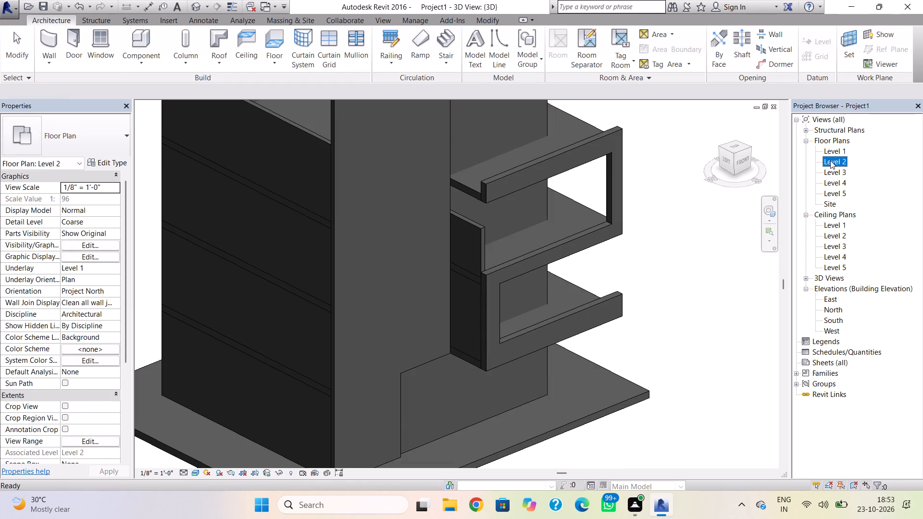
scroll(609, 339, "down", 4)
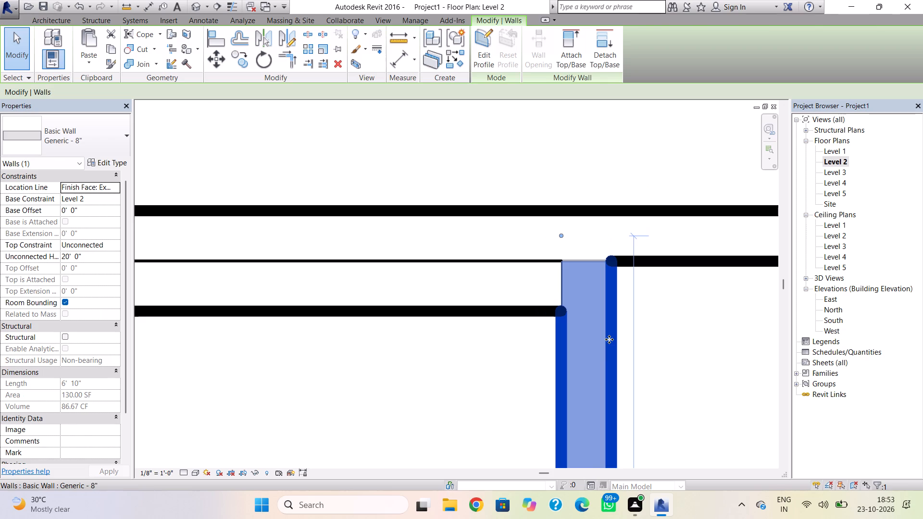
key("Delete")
Pull the tall front wall's end back to the slab edge for a 19'-10" length, and nudge the wall slightly west.
scroll(471, 304, "down", 2)
left_click(555, 299)
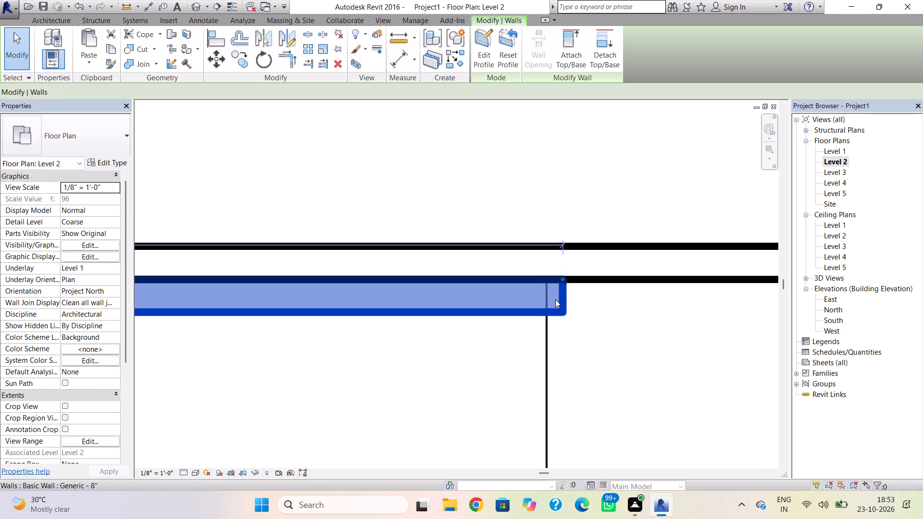
left_click_drag(562, 280, 546, 282)
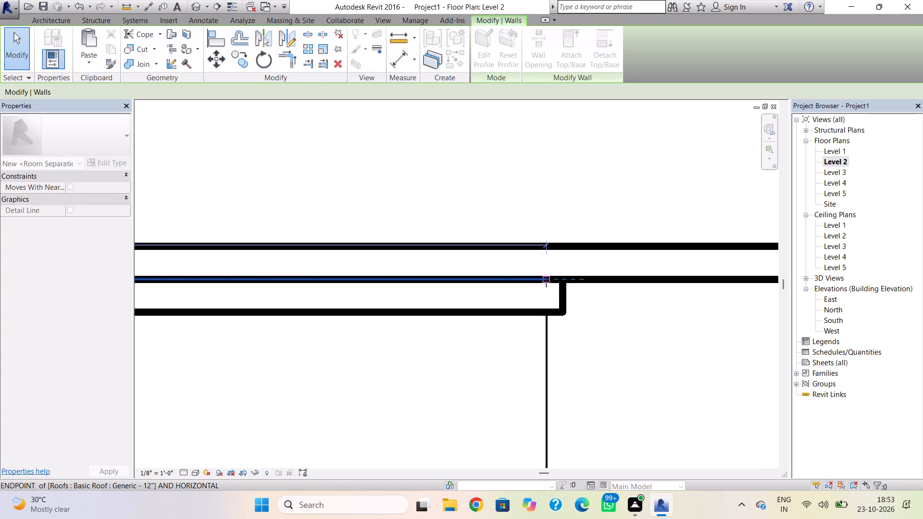
key("Left")
key("Left")
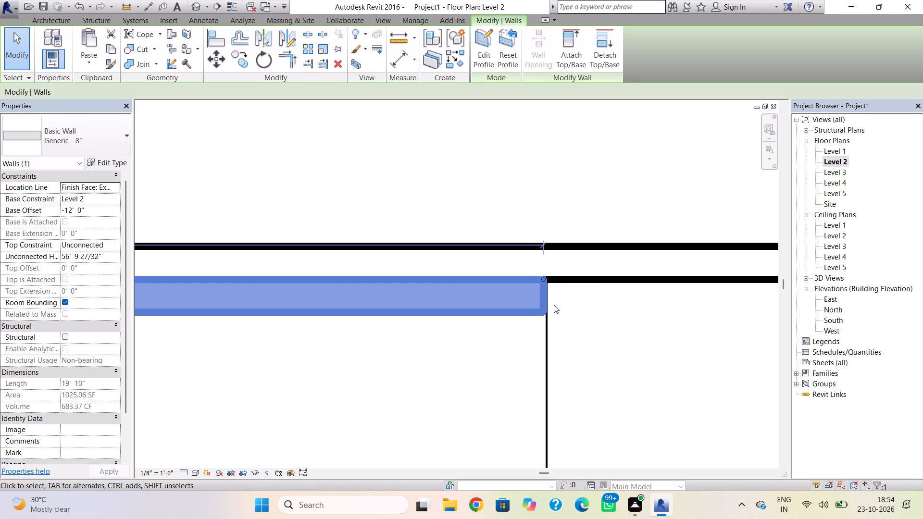
key("Left")
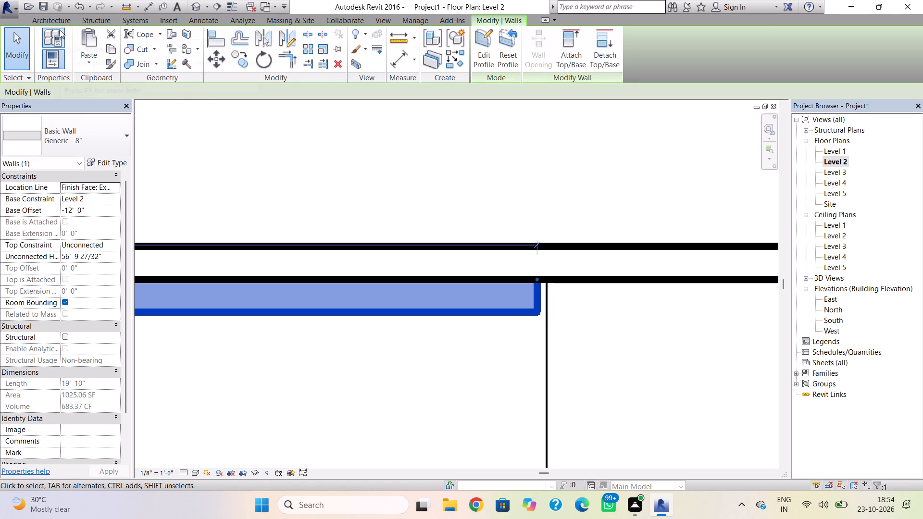
Draw a 20'-0" high Generic - 8" wall about 6'-5" long from the front wall's end corner to the S-frame, flipped toward the slab.
left_click(59, 18)
left_click(38, 42)
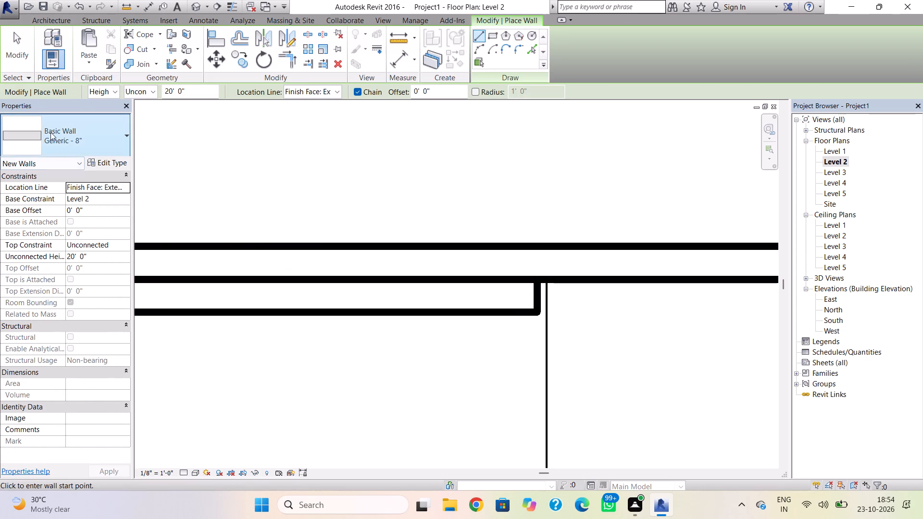
left_click(50, 132)
left_click(114, 208)
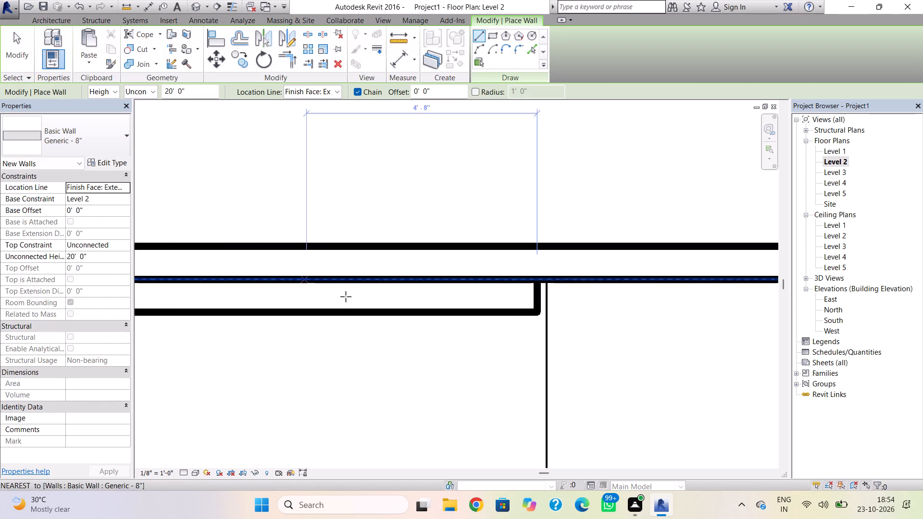
left_click(541, 284)
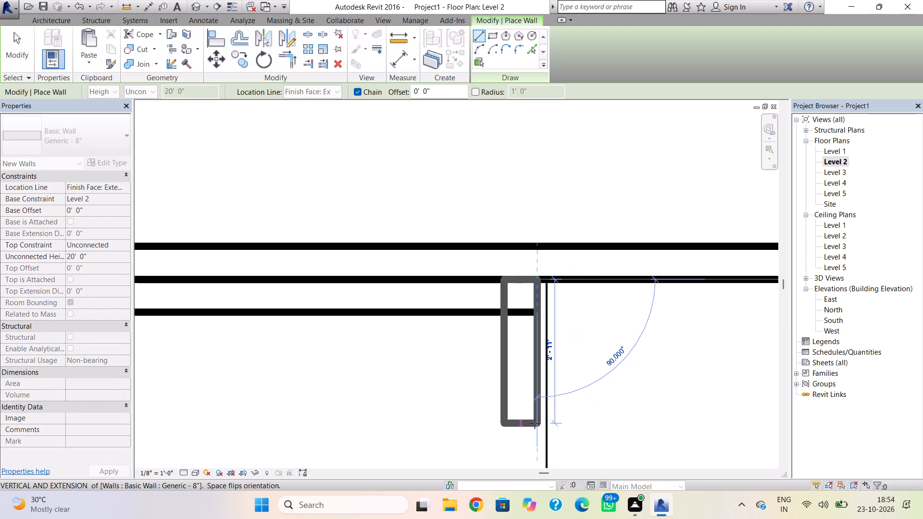
key("space")
scroll(531, 438, "down", 5)
middle_click_drag(531, 438, 525, 321)
scroll(525, 323, "up", 1)
left_click(533, 411)
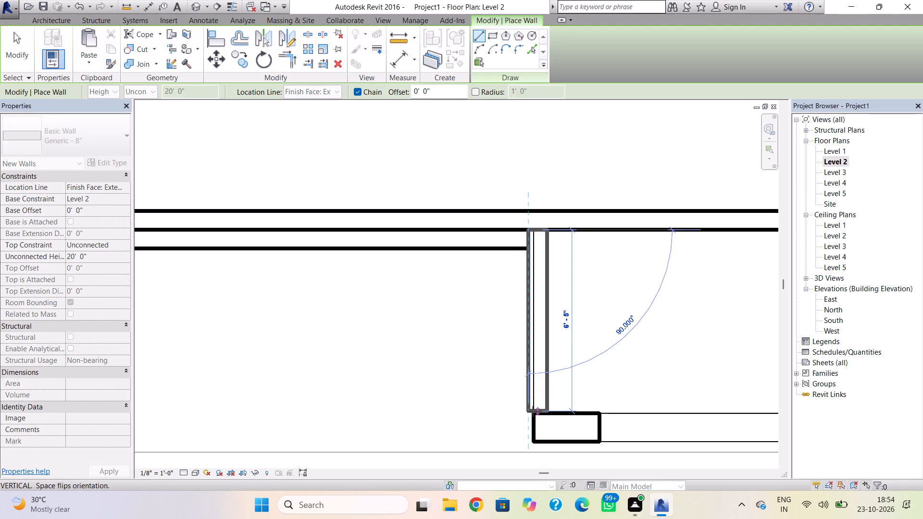
key("Escape")
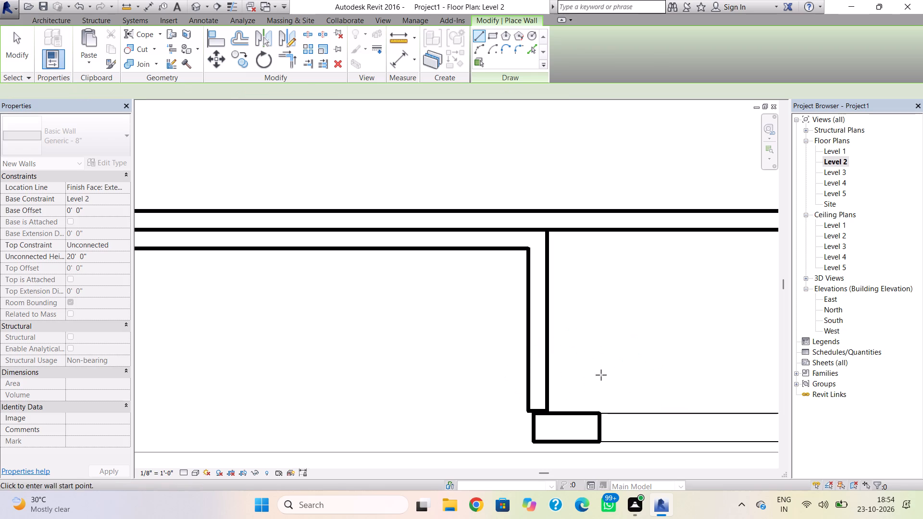
Inspect the new side wall's junction with the front wall and S-frame in 3D from the left side.
left_click(193, 6)
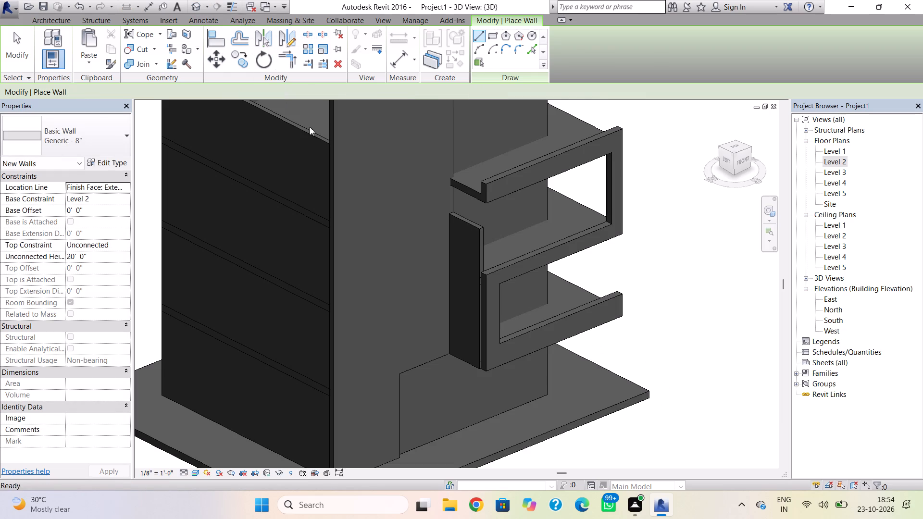
right_click_drag(483, 326, 483, 326, "shift")
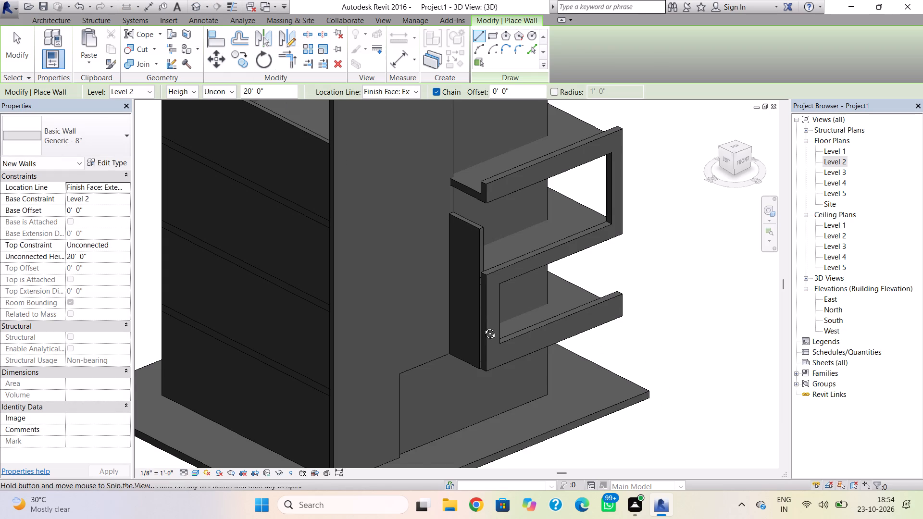
right_click_drag(483, 326, 549, 346, "shift")
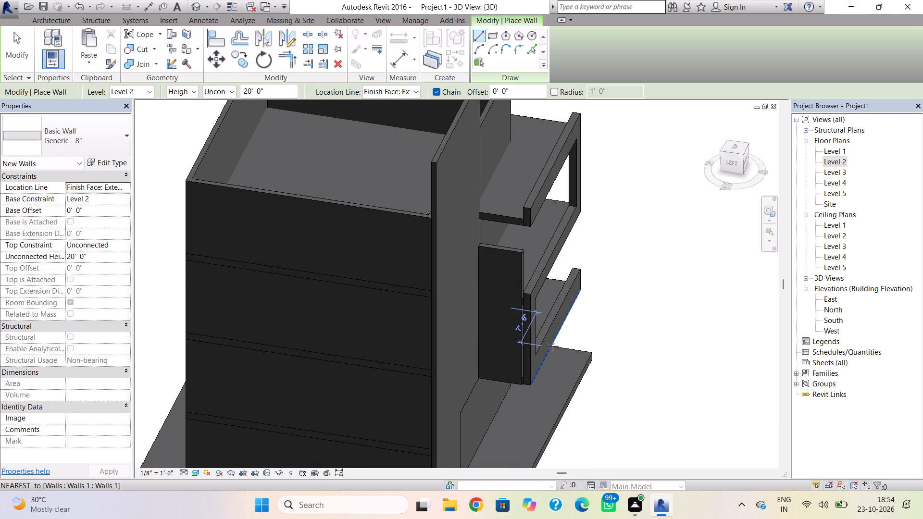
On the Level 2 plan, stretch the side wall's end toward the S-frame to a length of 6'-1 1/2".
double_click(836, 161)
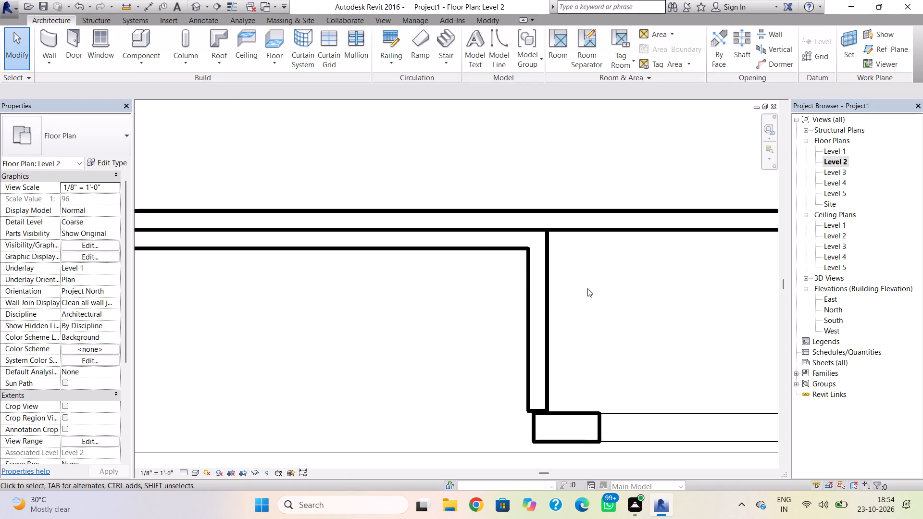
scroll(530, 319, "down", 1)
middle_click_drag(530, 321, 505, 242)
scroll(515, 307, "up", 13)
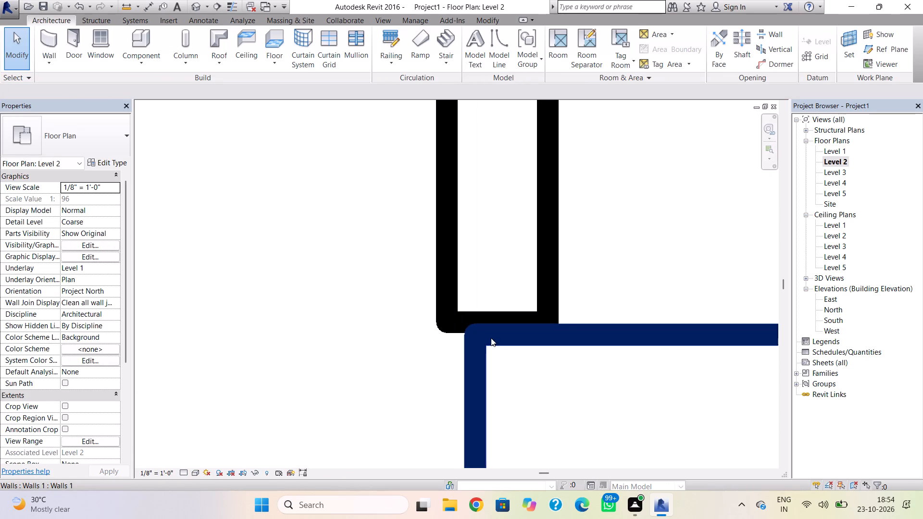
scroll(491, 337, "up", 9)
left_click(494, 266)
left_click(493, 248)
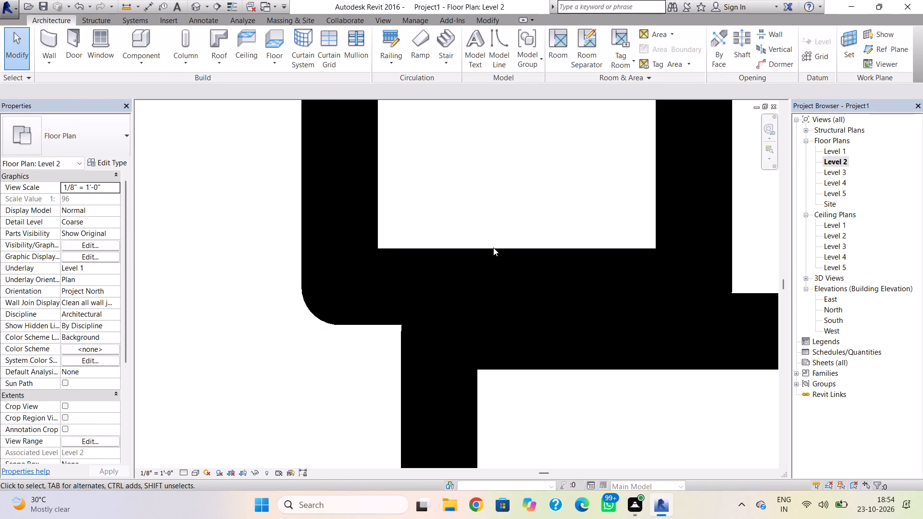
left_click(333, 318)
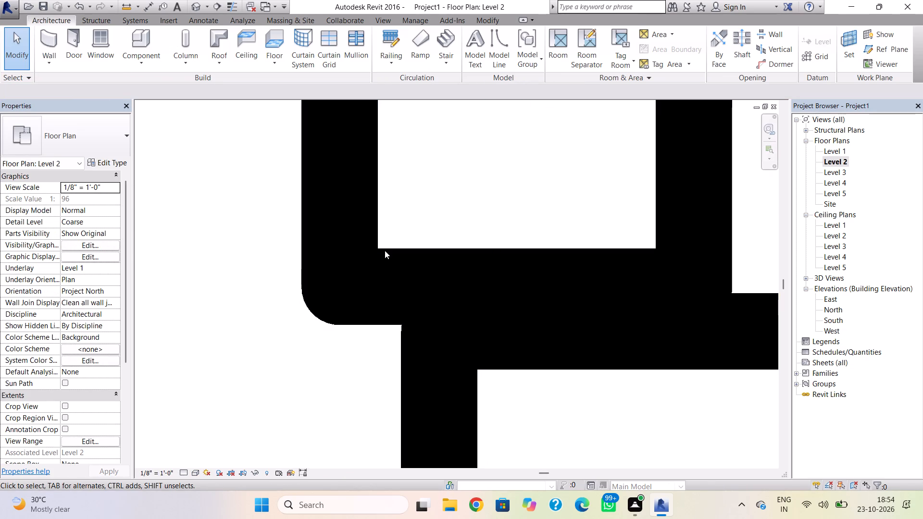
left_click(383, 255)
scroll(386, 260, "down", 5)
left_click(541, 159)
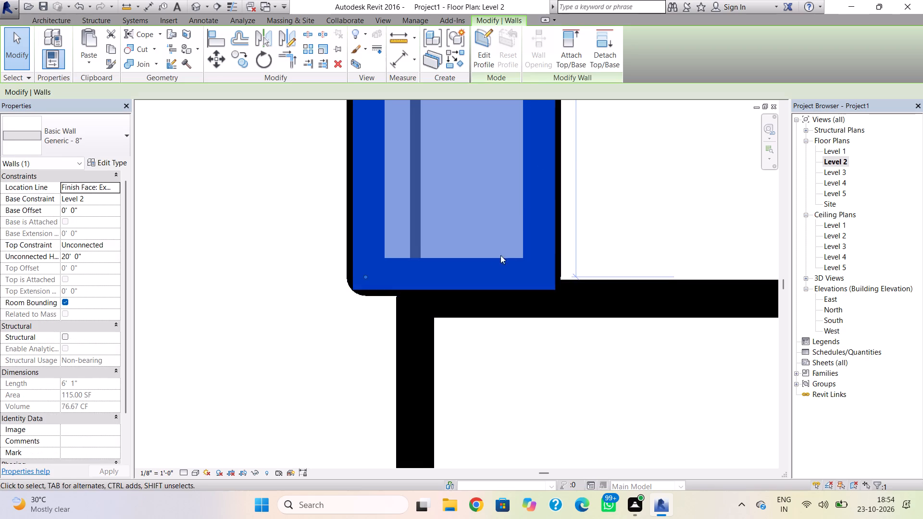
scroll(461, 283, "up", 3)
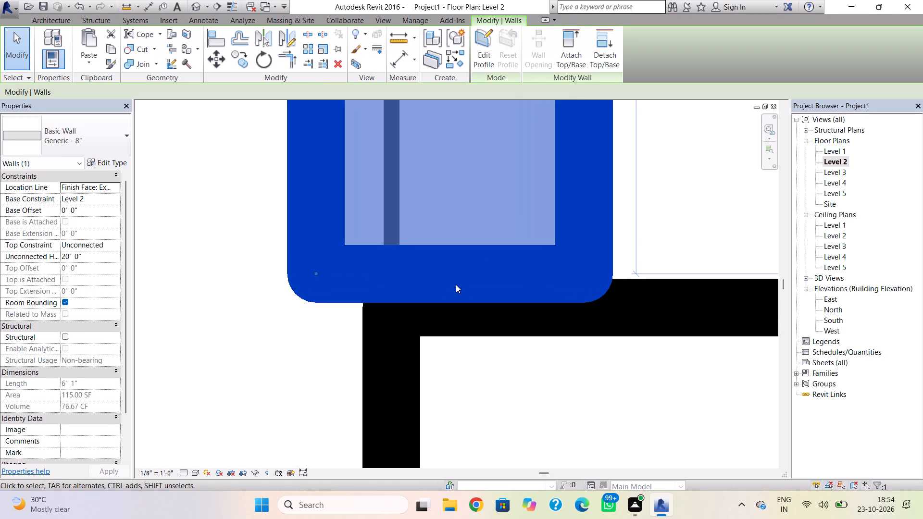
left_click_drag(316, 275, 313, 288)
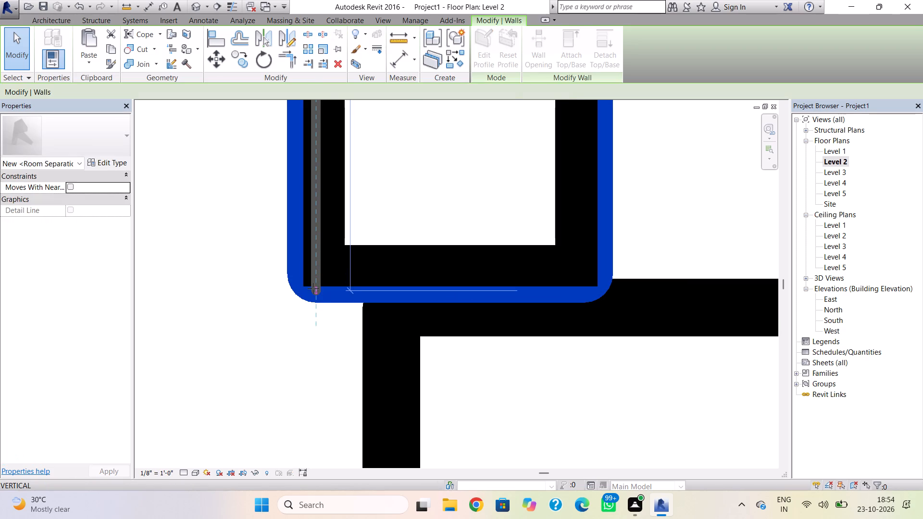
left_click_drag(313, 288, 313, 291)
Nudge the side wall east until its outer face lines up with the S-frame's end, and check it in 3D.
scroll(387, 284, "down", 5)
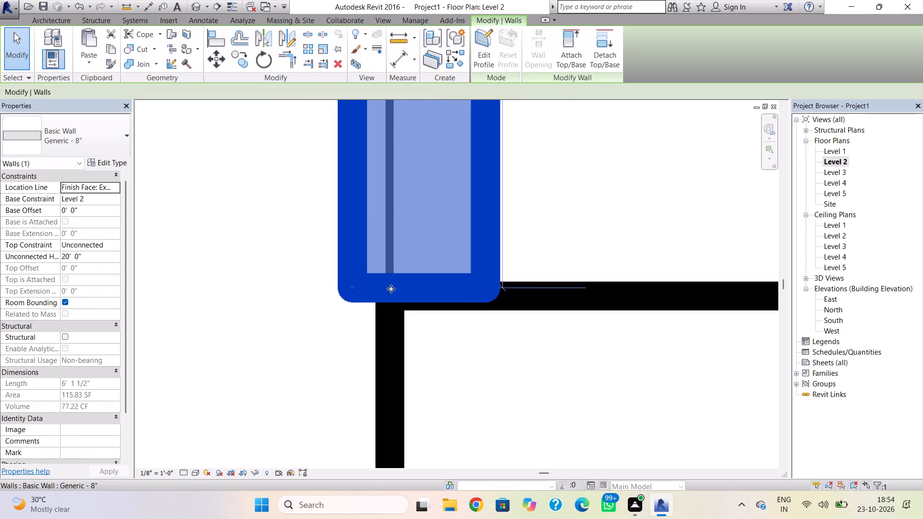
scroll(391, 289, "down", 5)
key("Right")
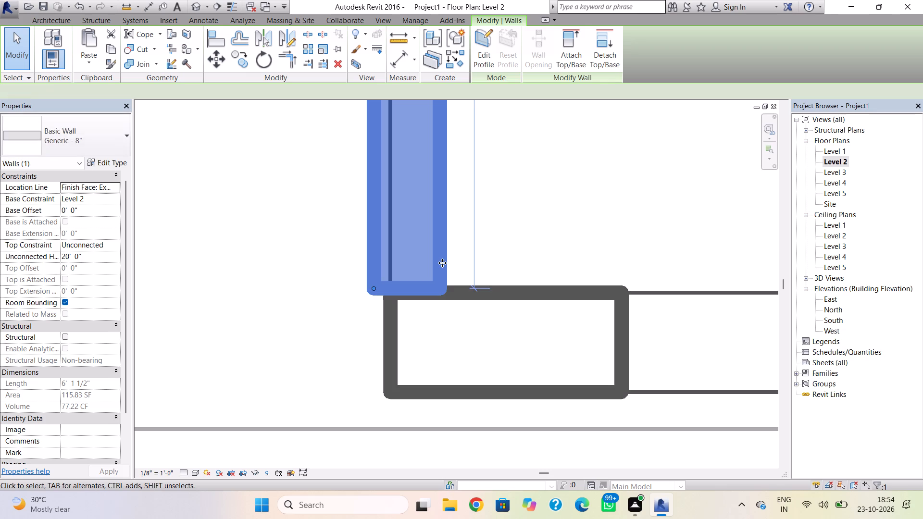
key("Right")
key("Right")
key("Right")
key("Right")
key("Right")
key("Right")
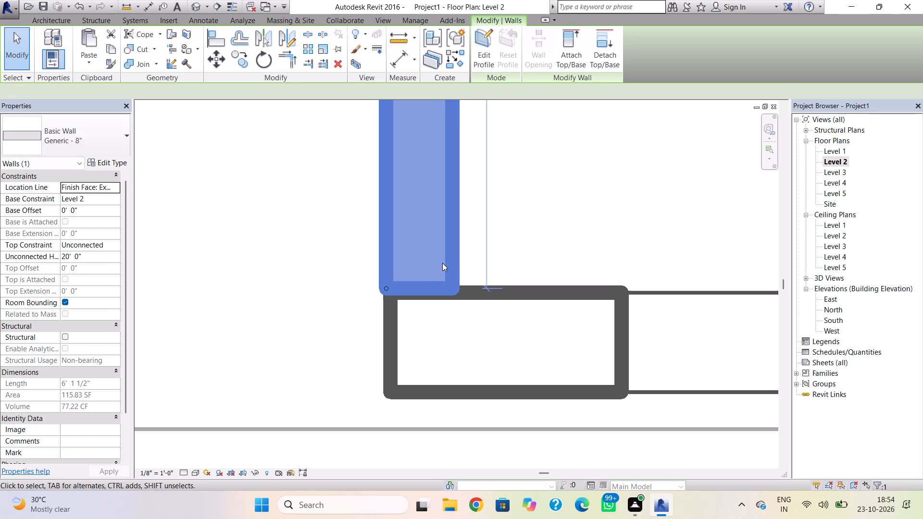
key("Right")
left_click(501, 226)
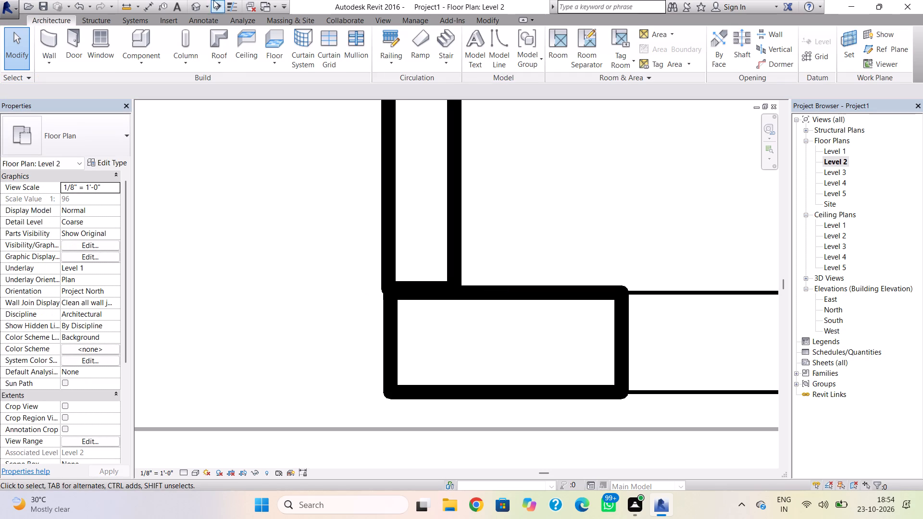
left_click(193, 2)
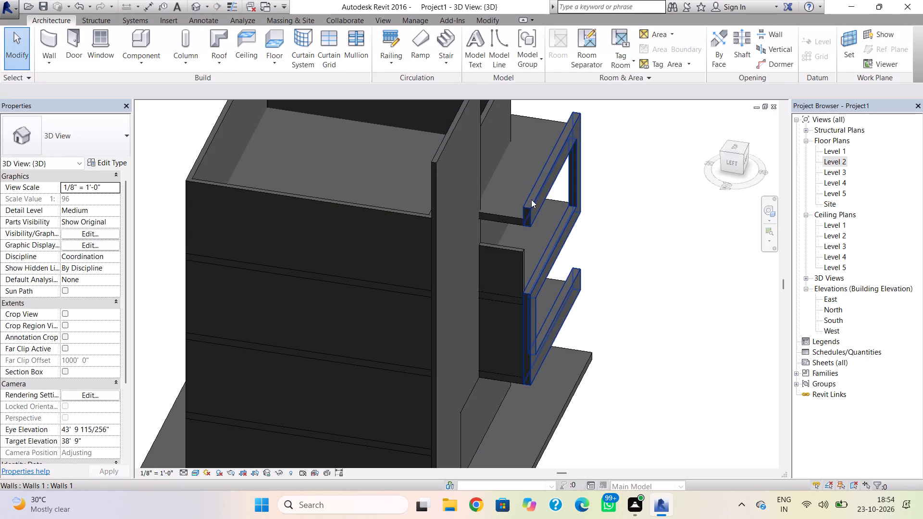
On the Level 2 plan, nudge the side wall slightly back west and stretch the S-frame's end to the wall's outer face.
left_click(839, 161)
left_click(838, 161)
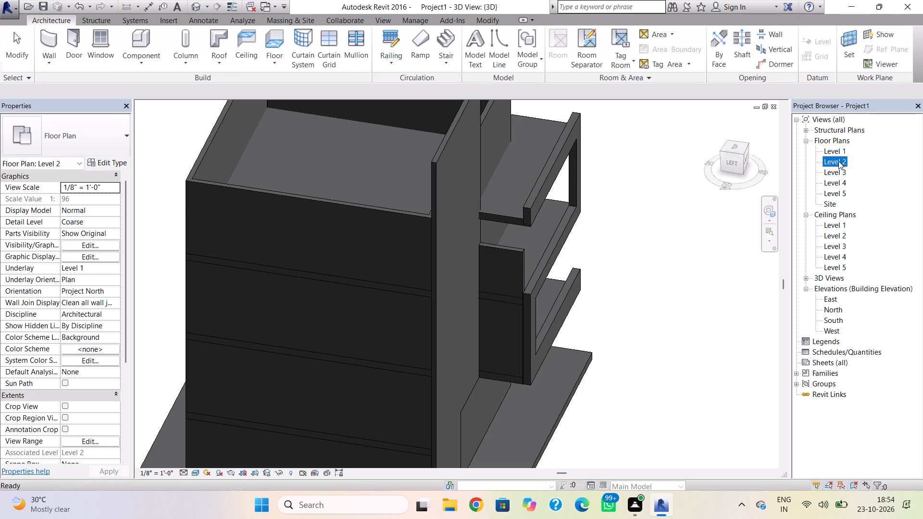
left_click(431, 218)
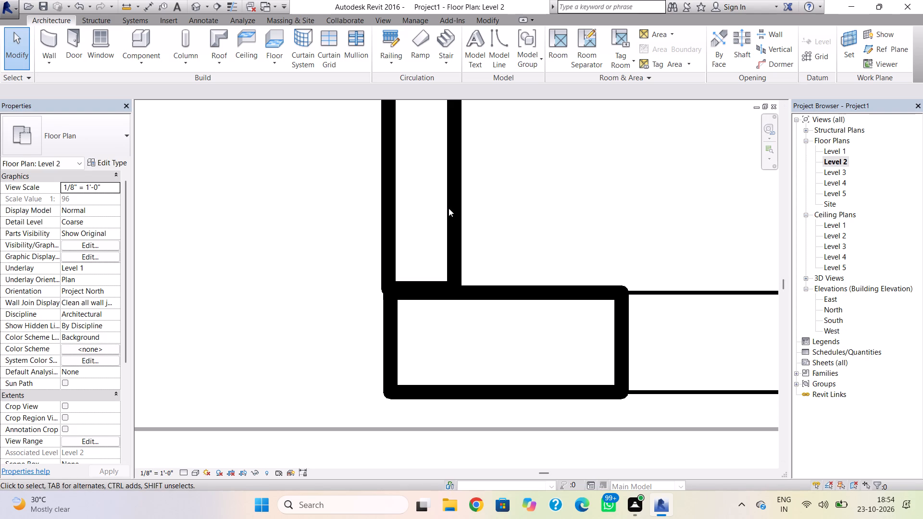
left_click(449, 208)
scroll(445, 215, "down", 7)
left_click(445, 216)
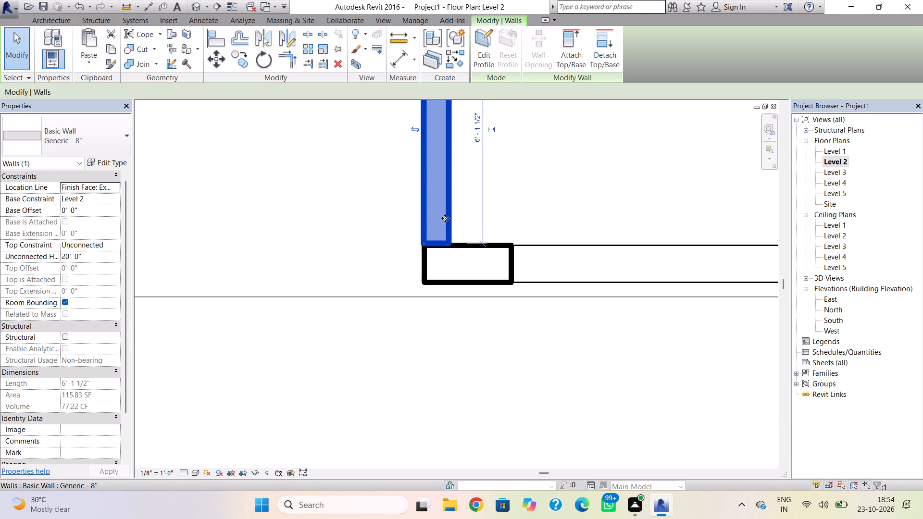
key("Left")
key("Left")
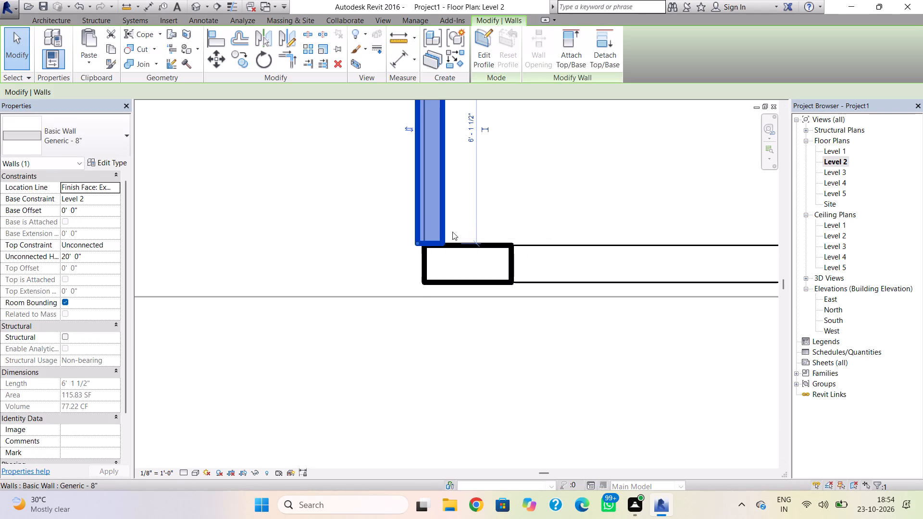
left_click(459, 244)
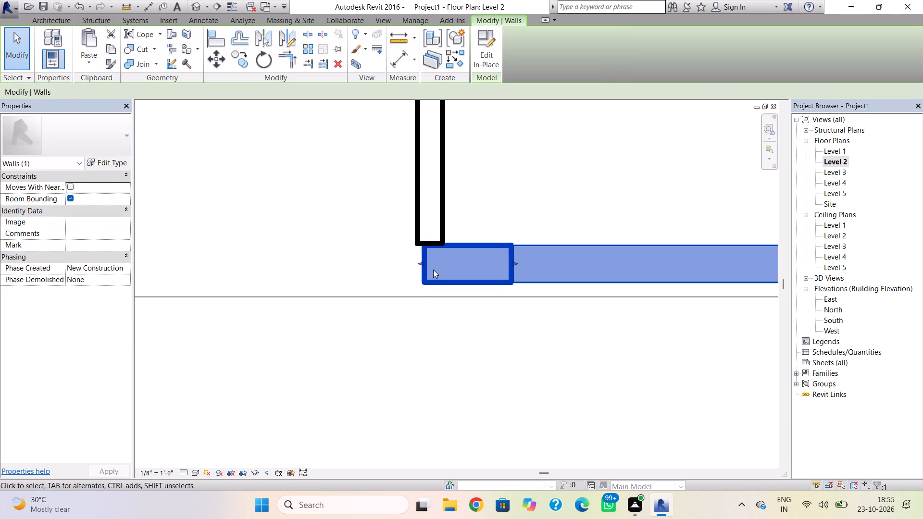
left_click(420, 264)
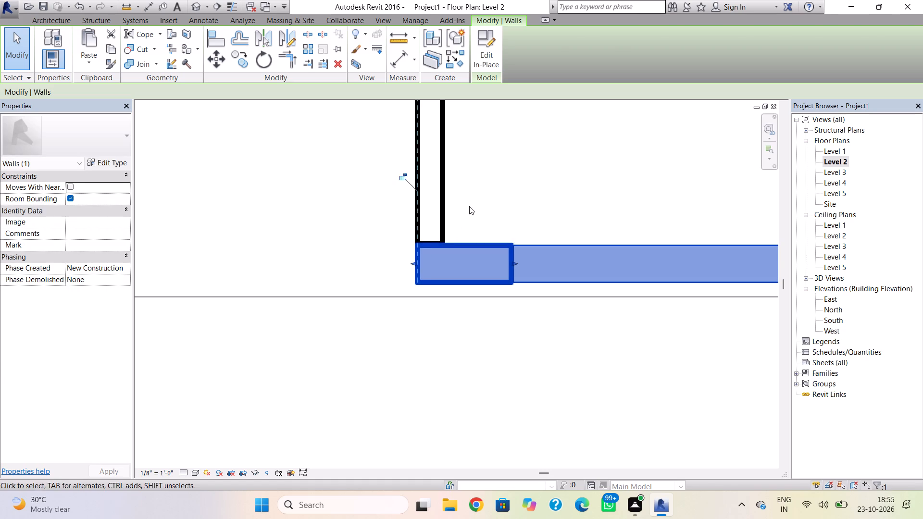
left_click(469, 206)
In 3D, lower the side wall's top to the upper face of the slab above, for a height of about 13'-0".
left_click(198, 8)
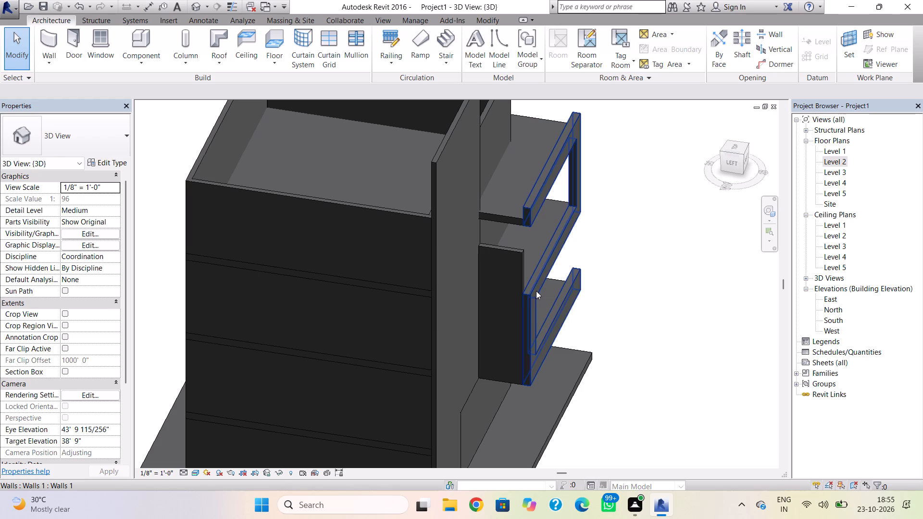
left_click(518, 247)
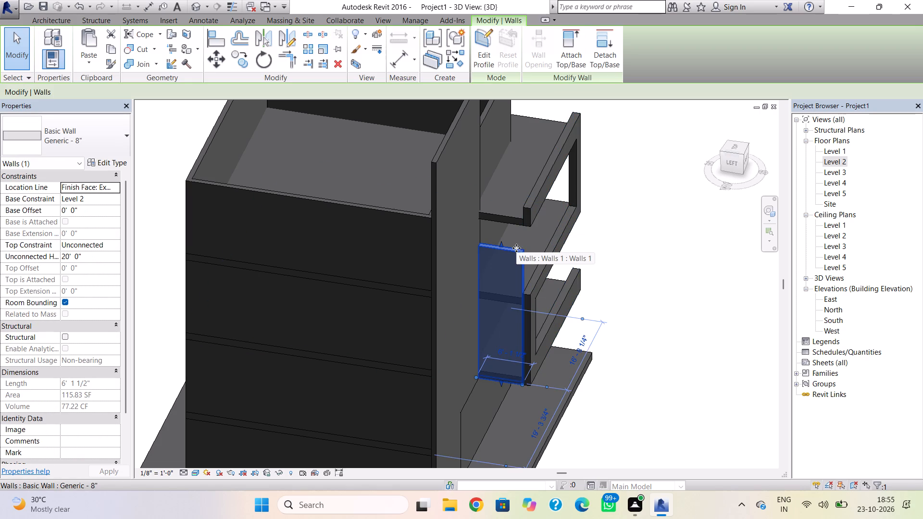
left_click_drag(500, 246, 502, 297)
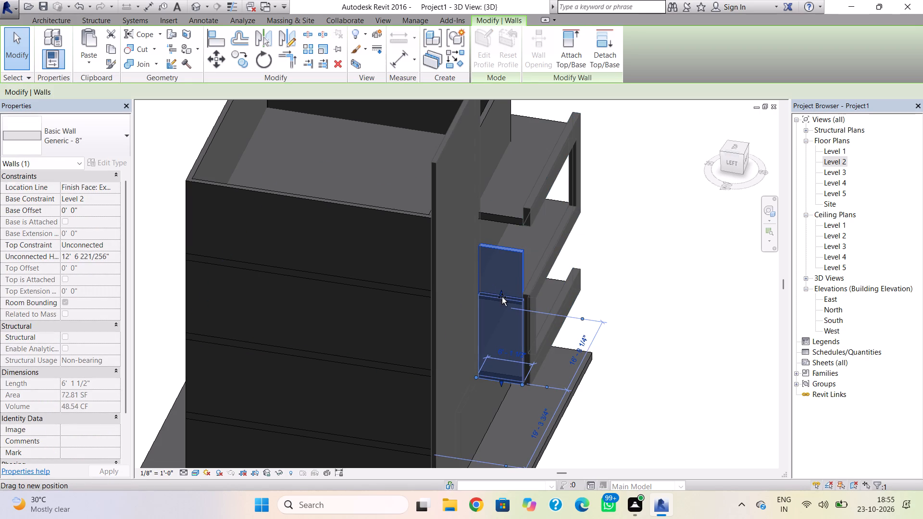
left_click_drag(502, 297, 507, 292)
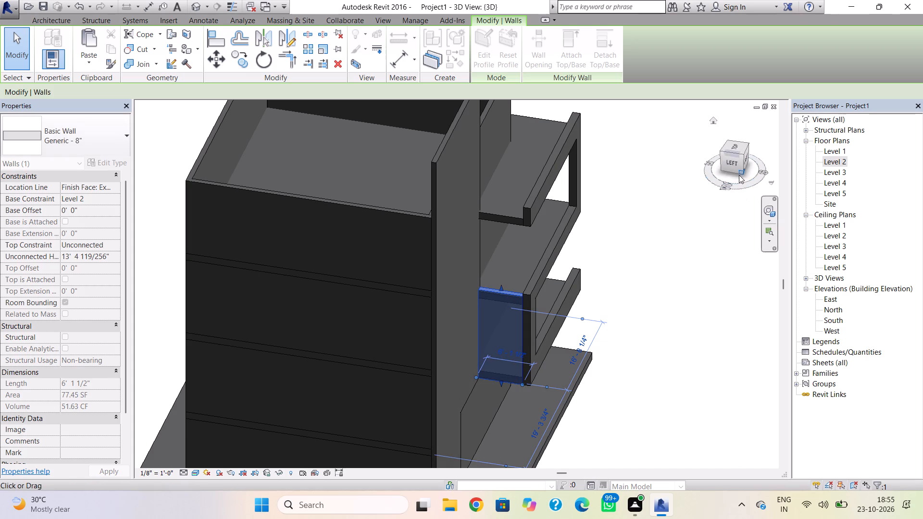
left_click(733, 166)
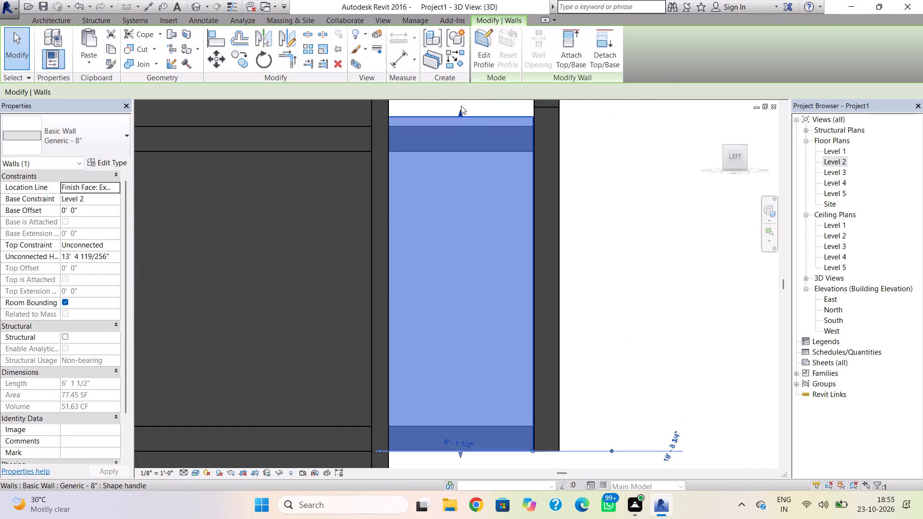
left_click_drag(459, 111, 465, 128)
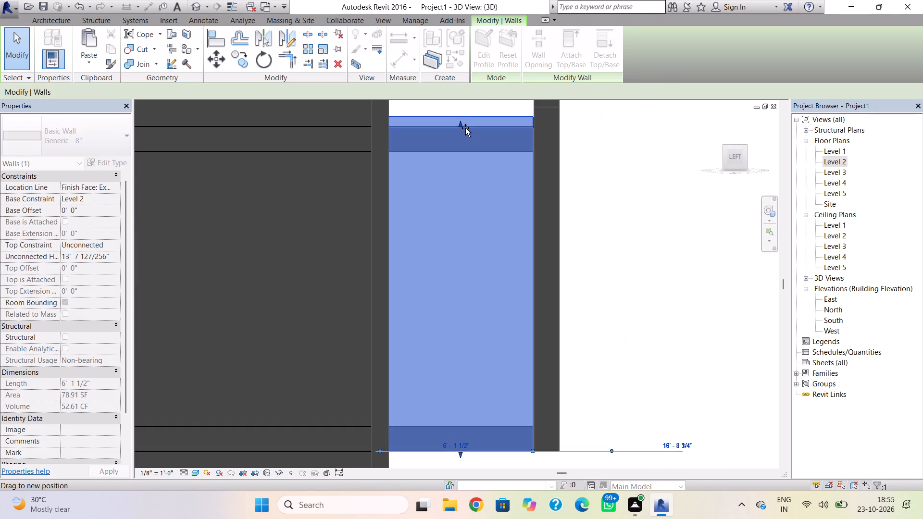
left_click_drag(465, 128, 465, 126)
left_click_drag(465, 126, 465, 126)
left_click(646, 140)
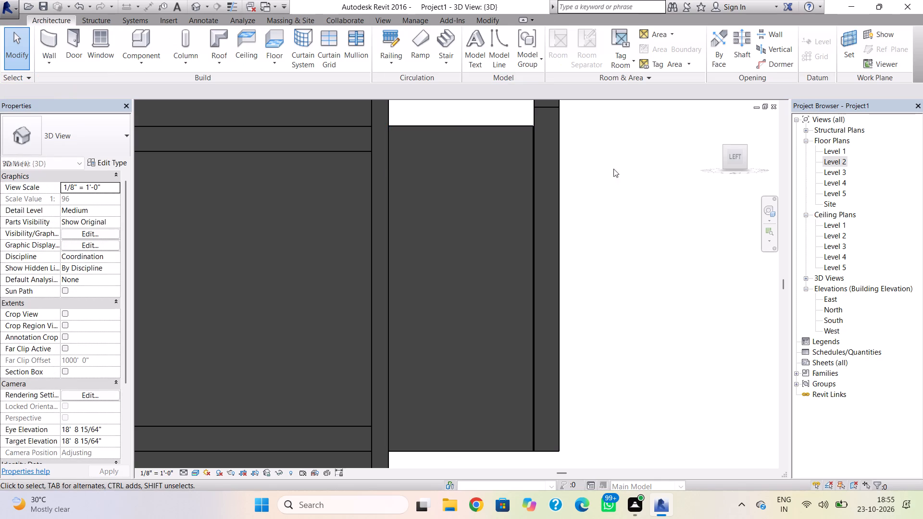
Delete the side wall between the tall front wall and the S-frame.
scroll(577, 198, "down", 5)
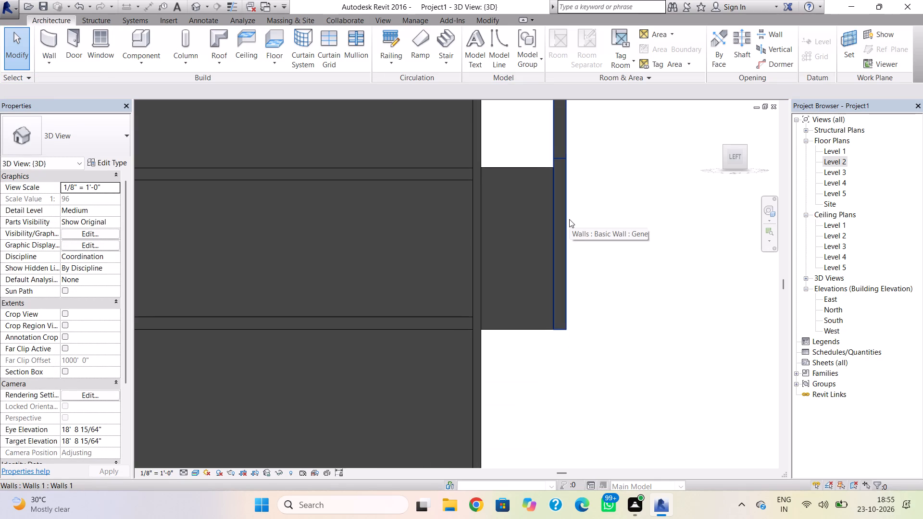
left_click(537, 167)
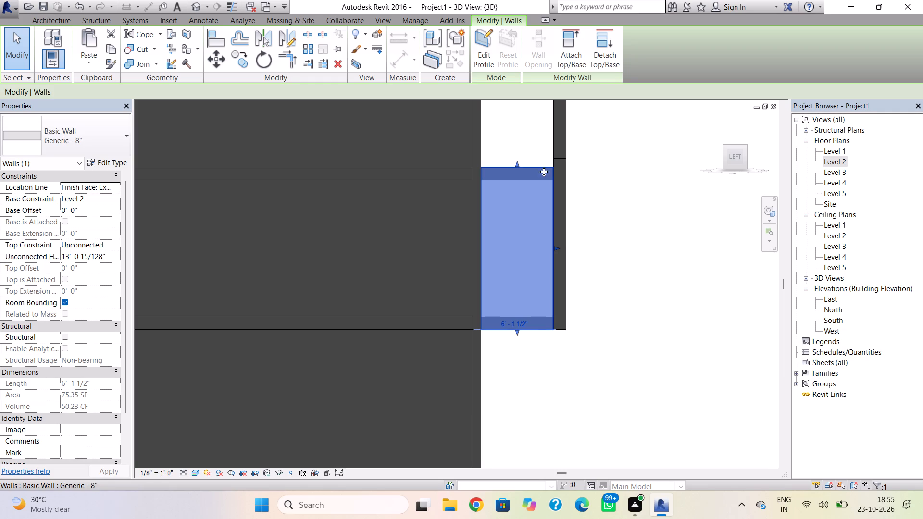
key("Delete")
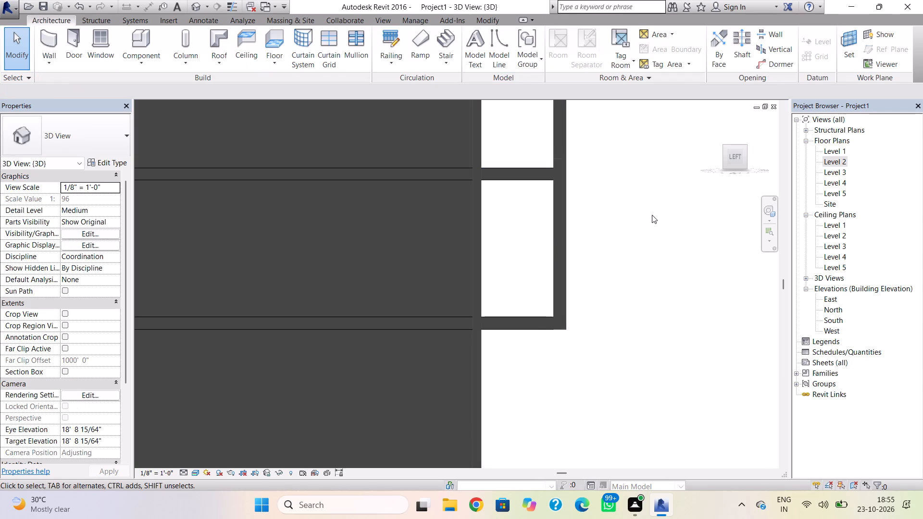
On the Level 2 plan, edit the roof slab's footprint so its front edge projects 2'-6" beyond the front wall.
double_click(834, 162)
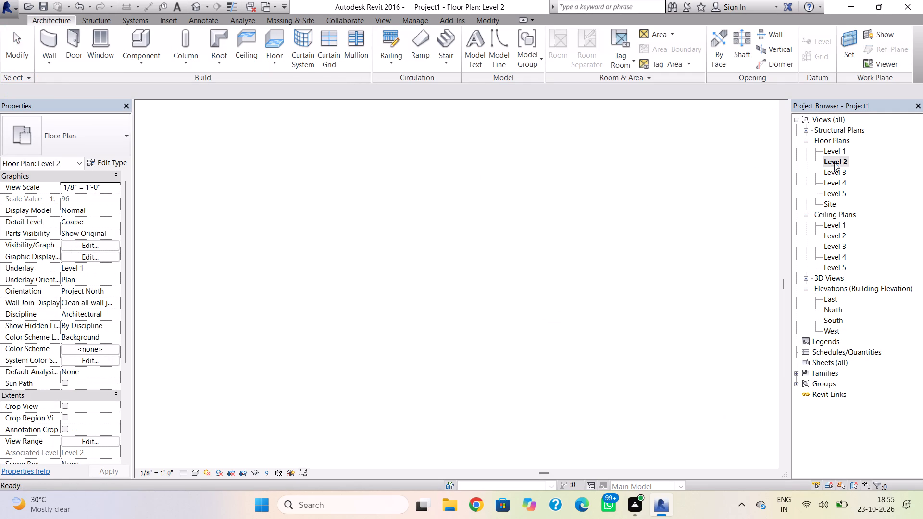
scroll(597, 296, "down", 8)
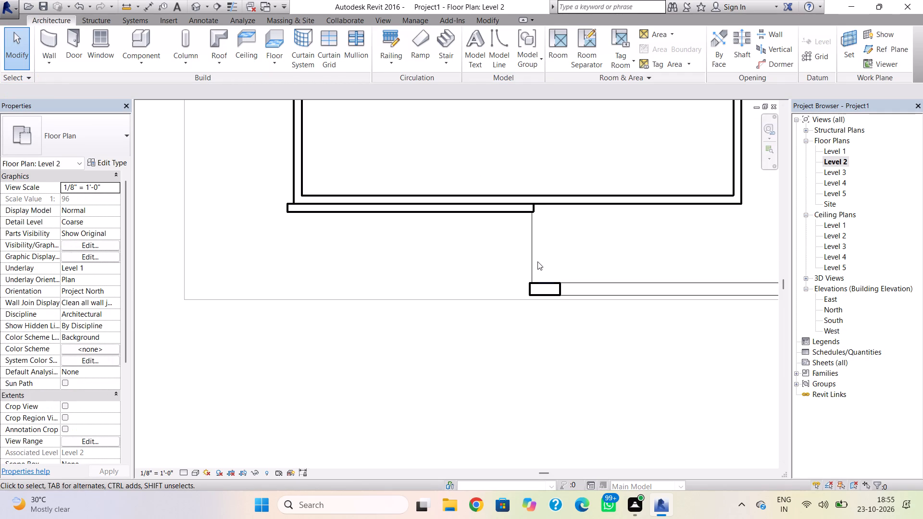
left_click(532, 256)
scroll(644, 282, "down", 2)
middle_click_drag(602, 297, 505, 284)
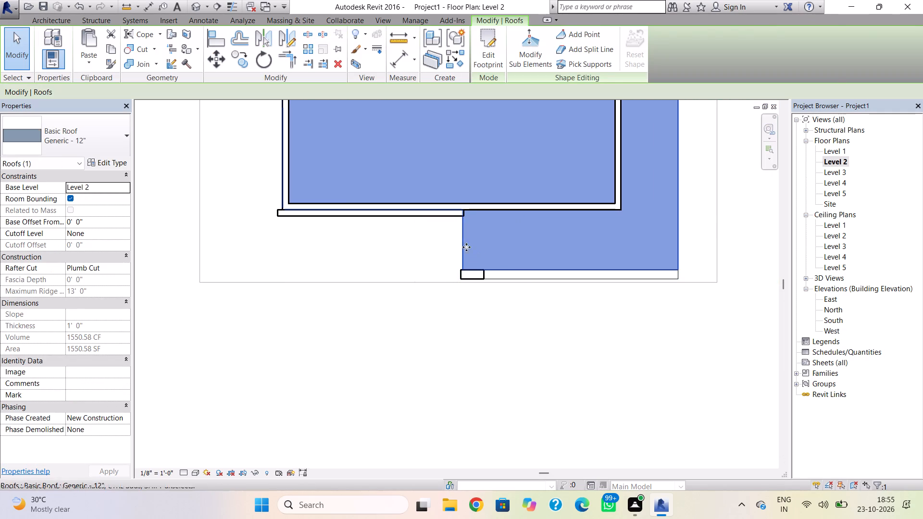
double_click(464, 245)
left_click(533, 268)
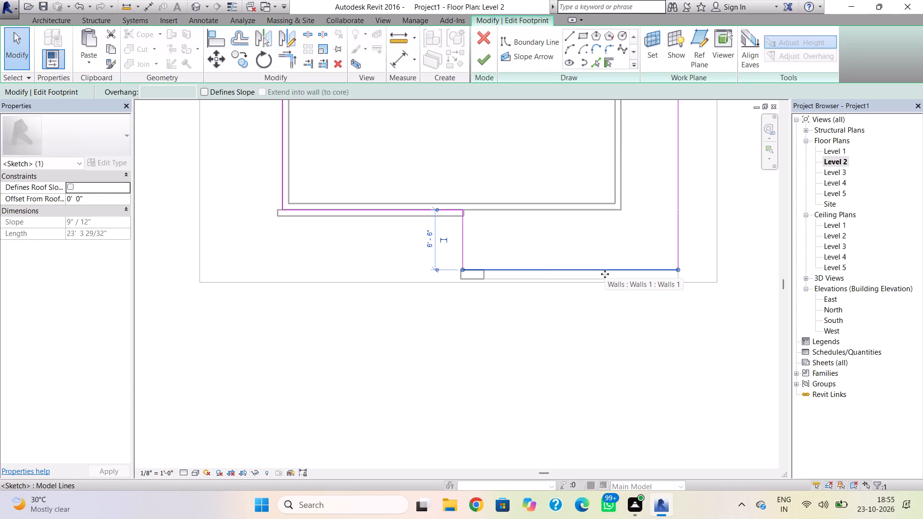
key("Up")
key("Up")
key("Up")
key("Up")
key("Up")
key("Up")
key("Up")
key("Up")
key("Up")
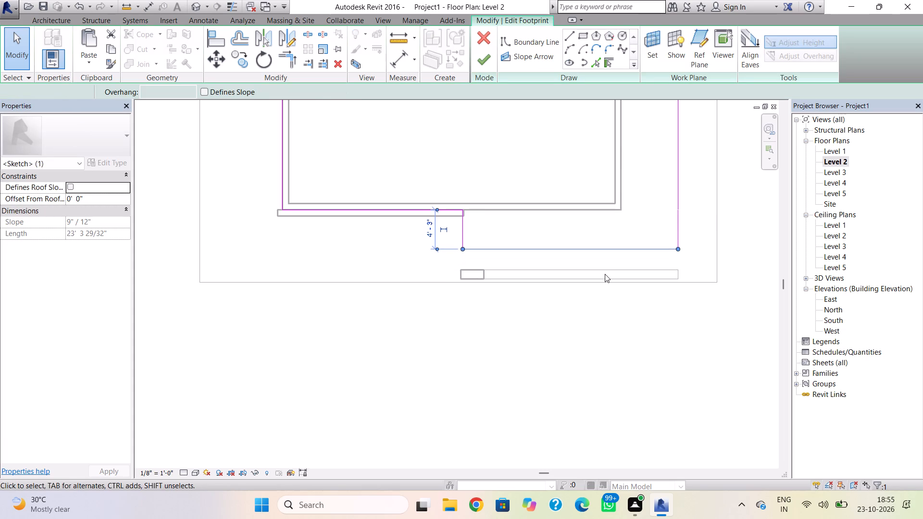
key("Up")
key("Up")
key("Up")
key("Up")
key("Up")
key("Up")
key("Up")
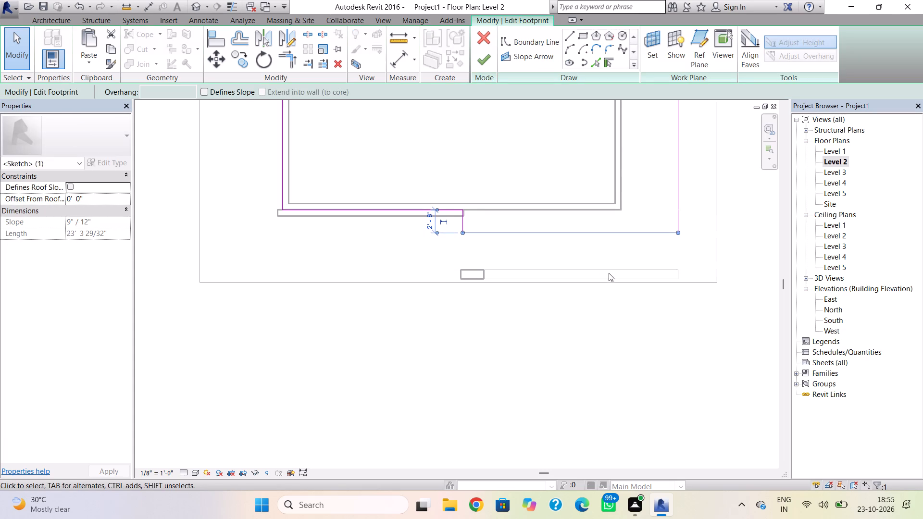
left_click(717, 218)
left_click(487, 60)
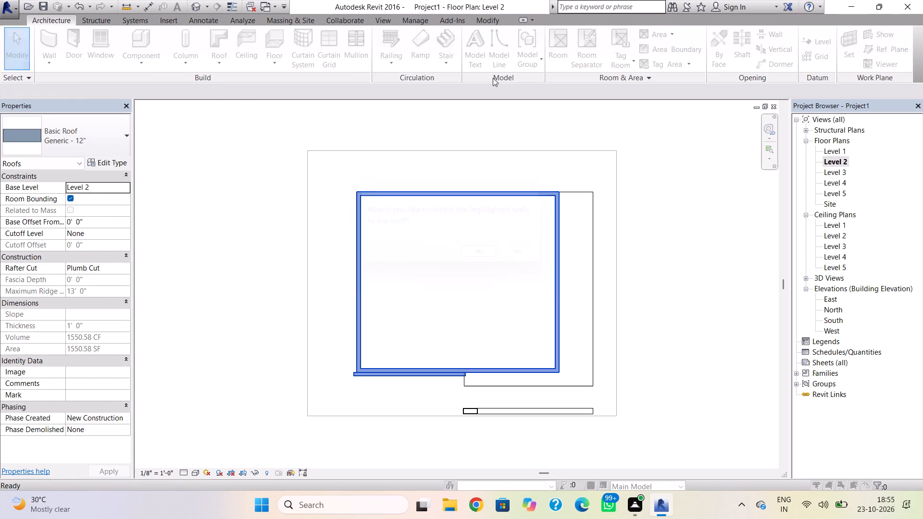
left_click(488, 255)
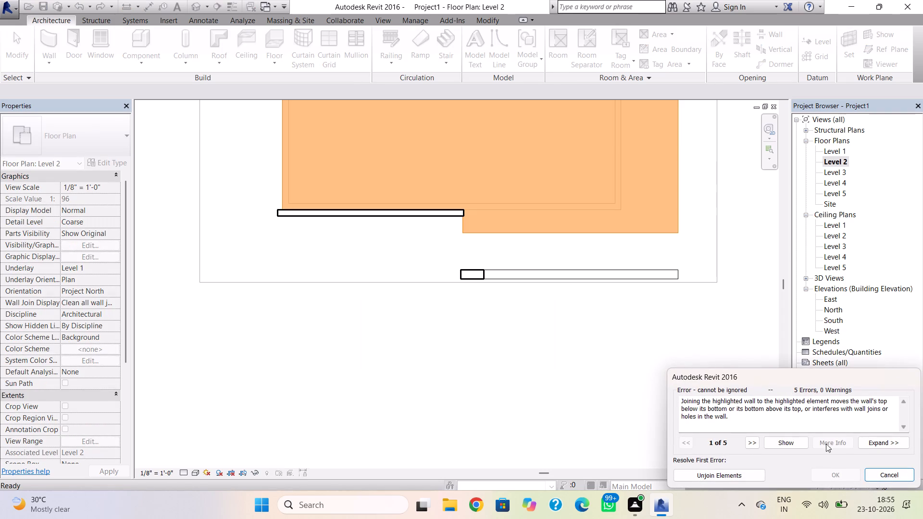
left_click(887, 479)
Pull the S-frame's inner and outer faces north so the frame sits against the Level 2 slab's front edge.
left_click(495, 275)
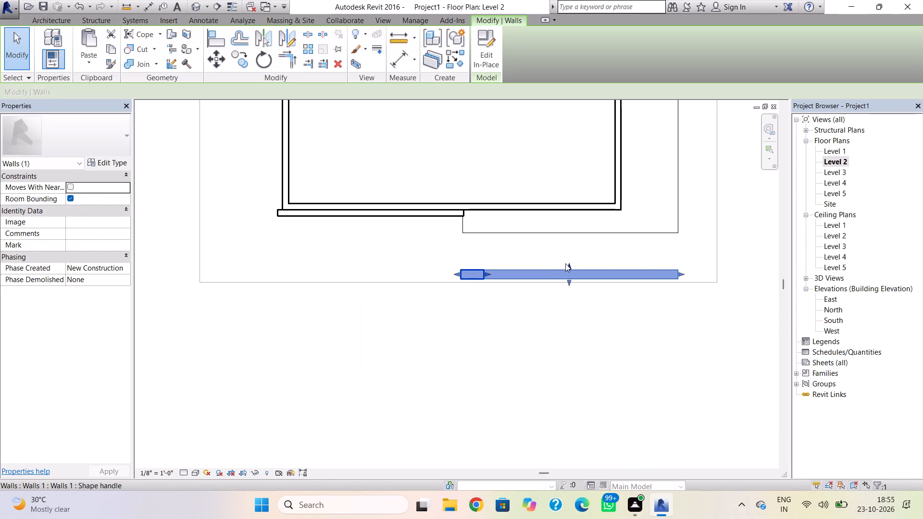
key("Up")
key("Up")
key("Up")
left_click_drag(569, 265, 562, 228)
left_click_drag(567, 283, 564, 264)
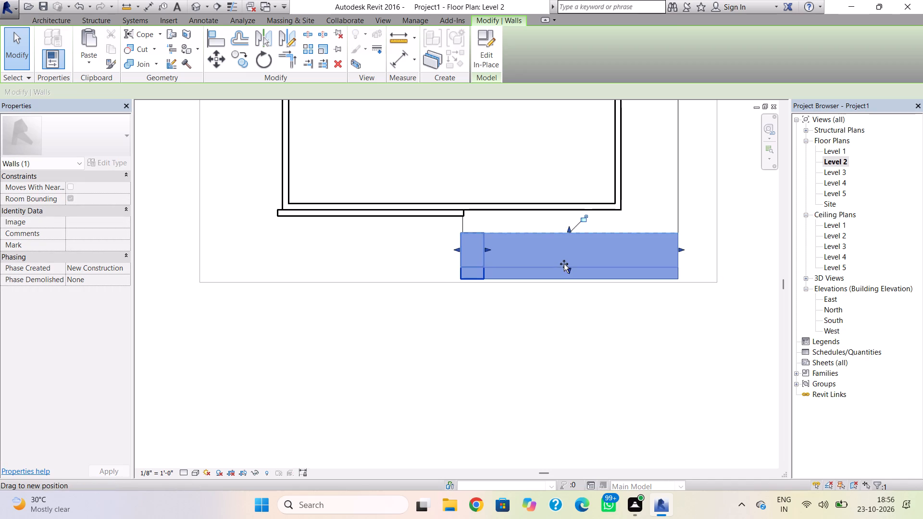
left_click_drag(564, 264, 561, 246)
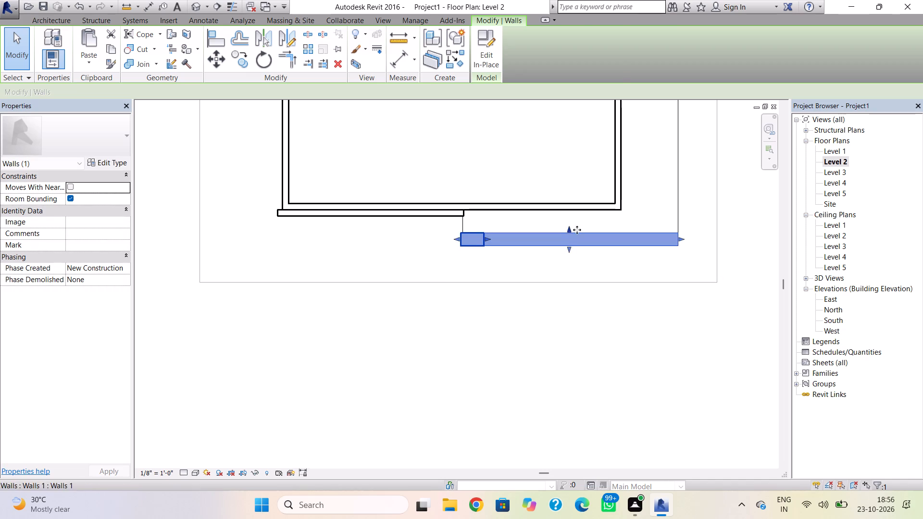
left_click(603, 204)
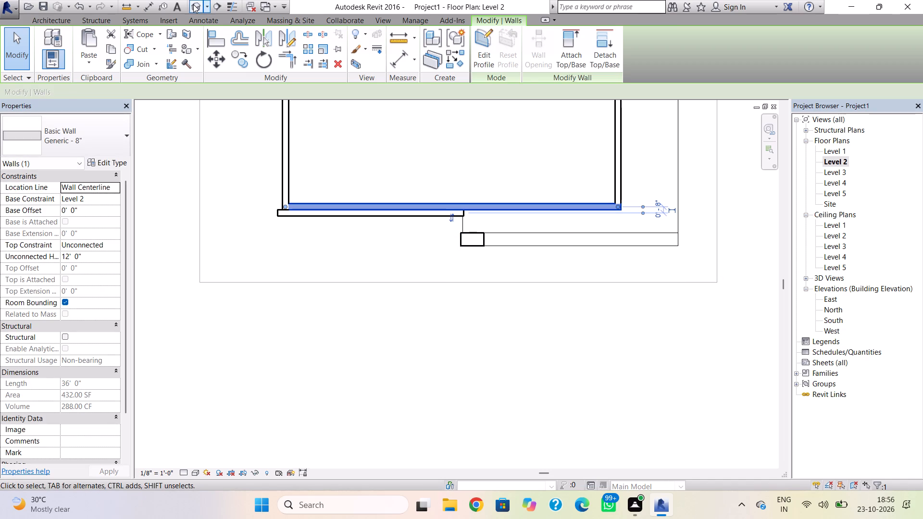
In 3D, delete the roof slabs at Level 3 and Level 4 that project past the S-frame.
left_click(193, 4)
scroll(481, 262, "down", 2)
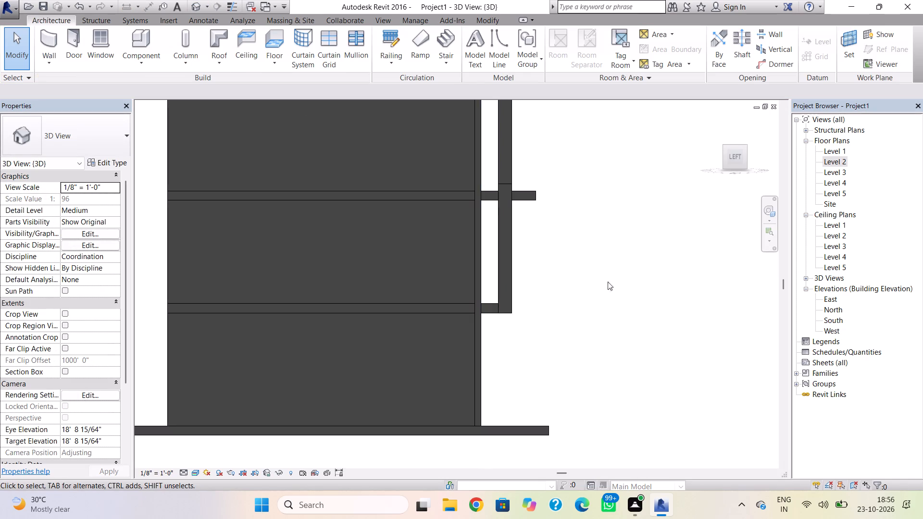
right_click_drag(612, 285, 509, 334, "shift")
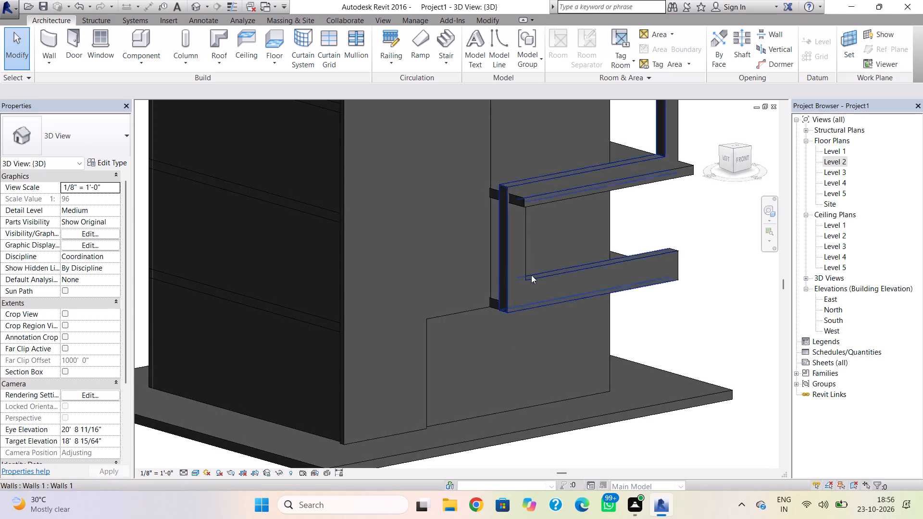
left_click(539, 198)
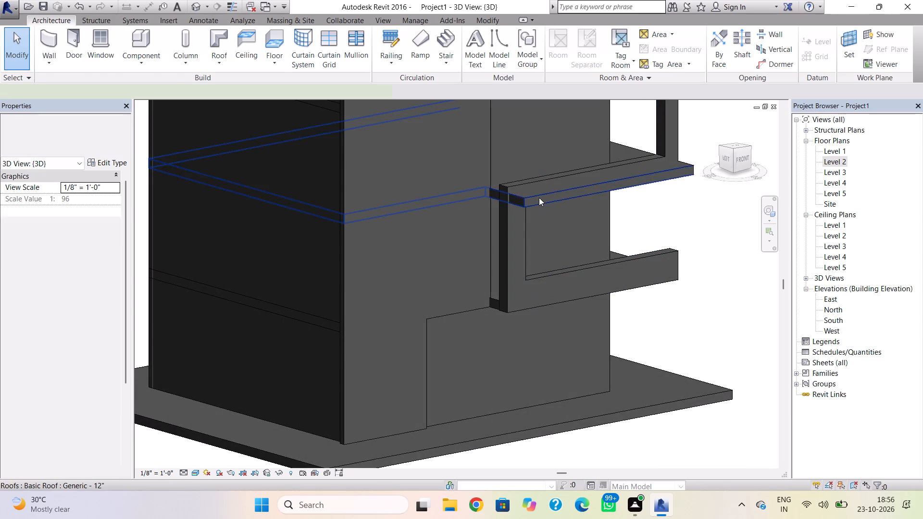
scroll(535, 210, "down", 3)
middle_click_drag(534, 217, 512, 290)
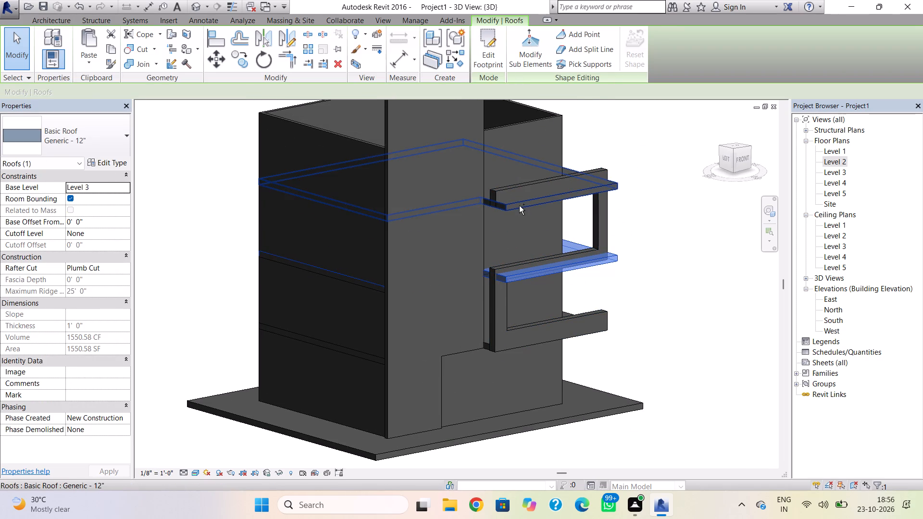
left_click(519, 205, "ctrl")
key("Delete")
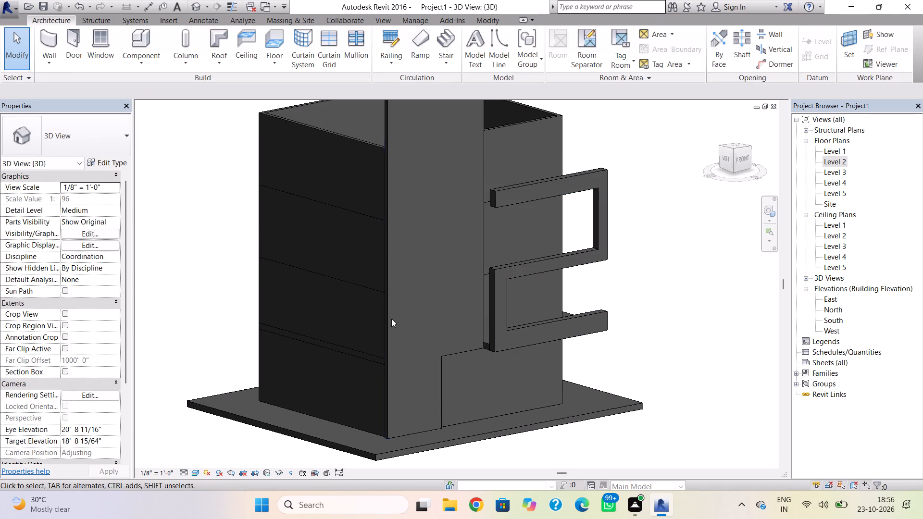
Copy the Level 2 roof slab and paste it aligned to Level 3 and Level 4.
left_click(486, 344)
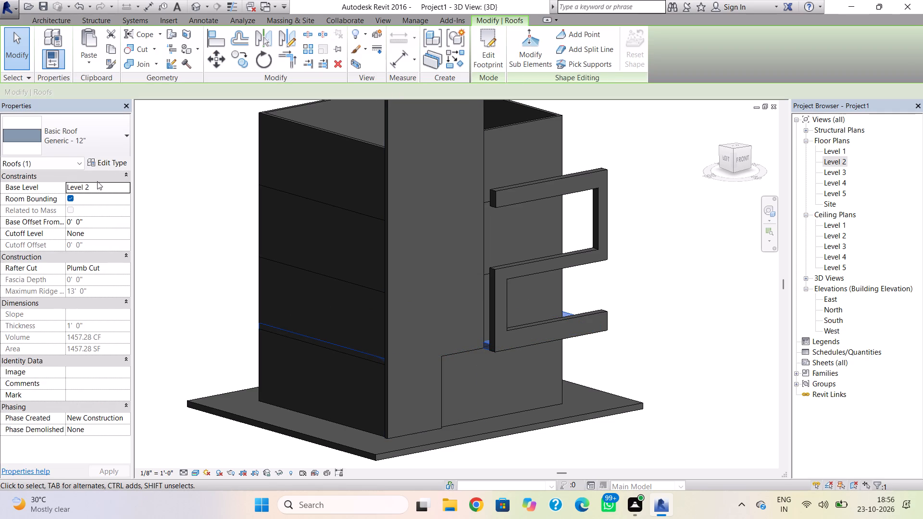
left_click(109, 55)
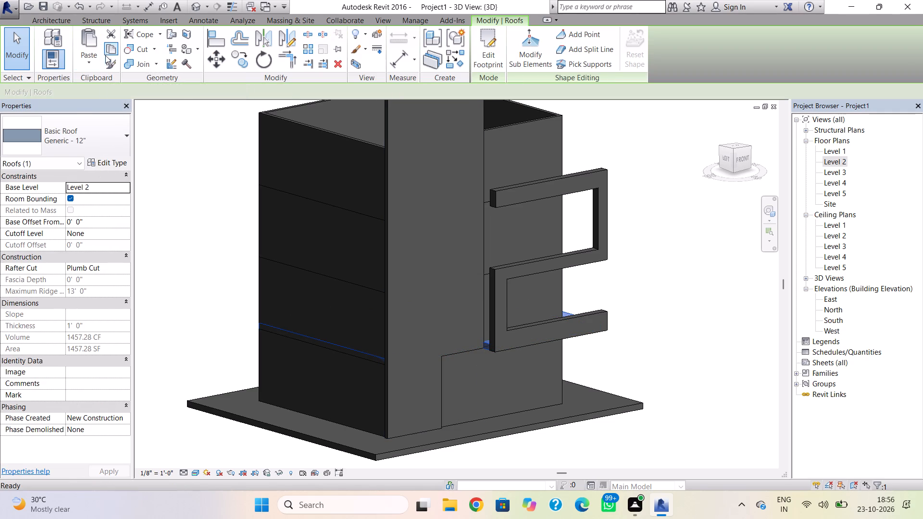
left_click(87, 59)
left_click(114, 101)
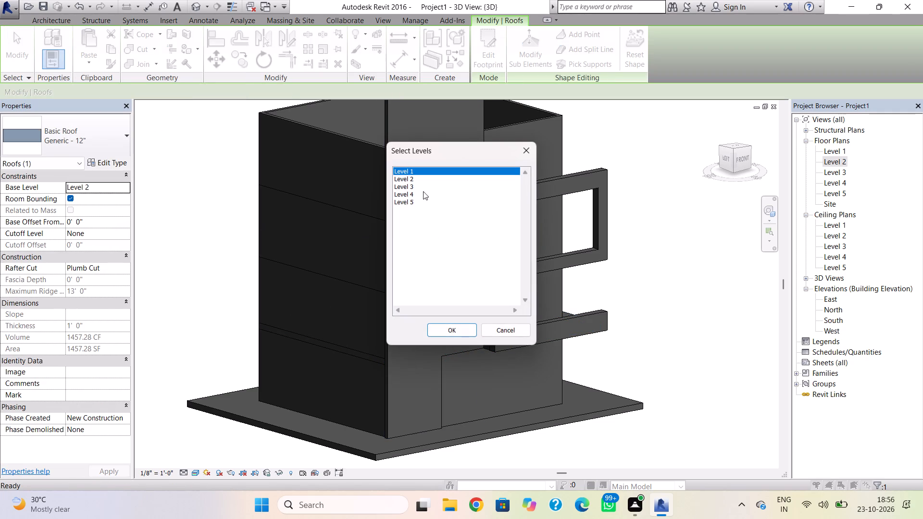
left_click_drag(419, 184, 419, 193)
left_click(461, 327)
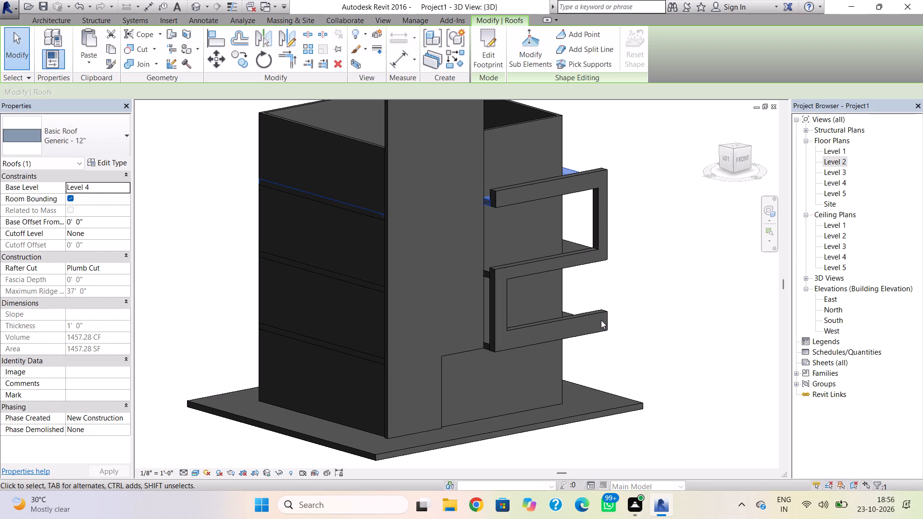
key("Escape")
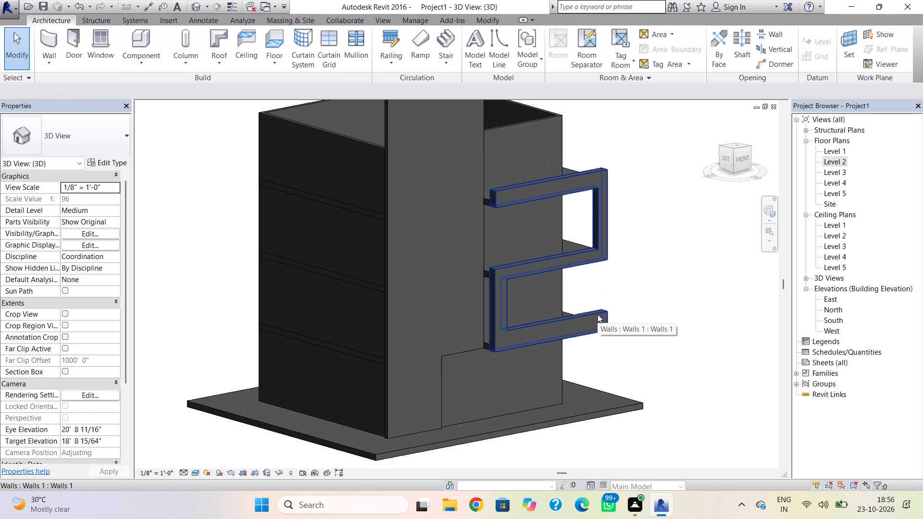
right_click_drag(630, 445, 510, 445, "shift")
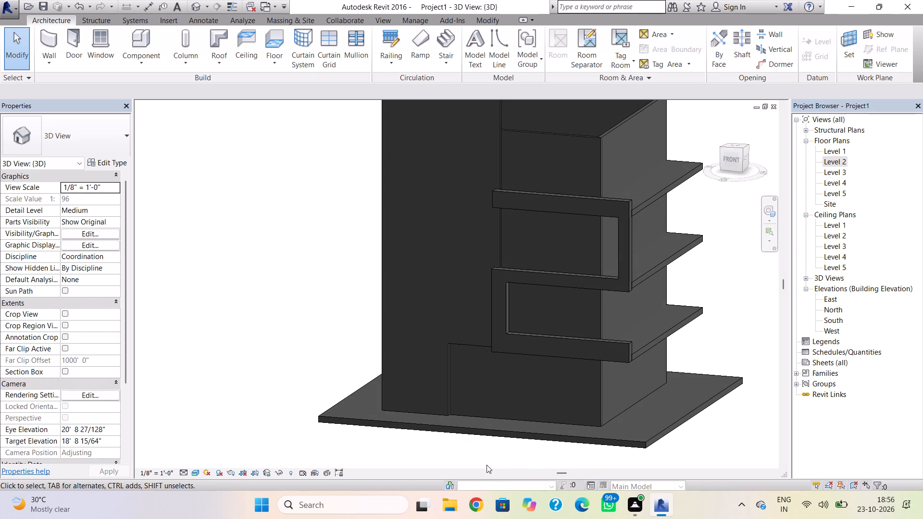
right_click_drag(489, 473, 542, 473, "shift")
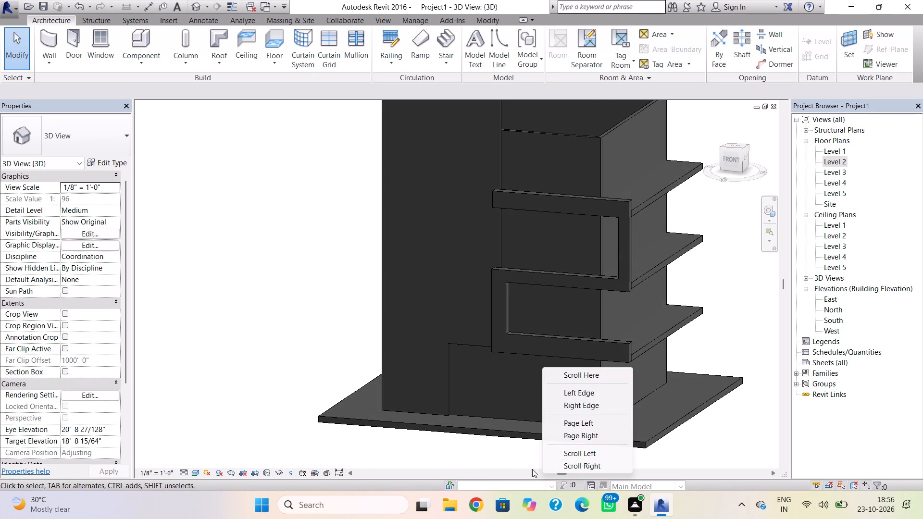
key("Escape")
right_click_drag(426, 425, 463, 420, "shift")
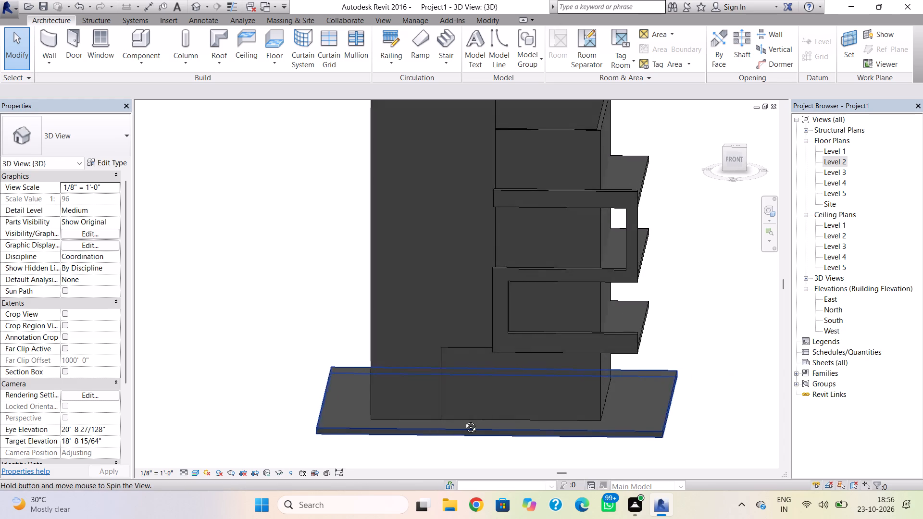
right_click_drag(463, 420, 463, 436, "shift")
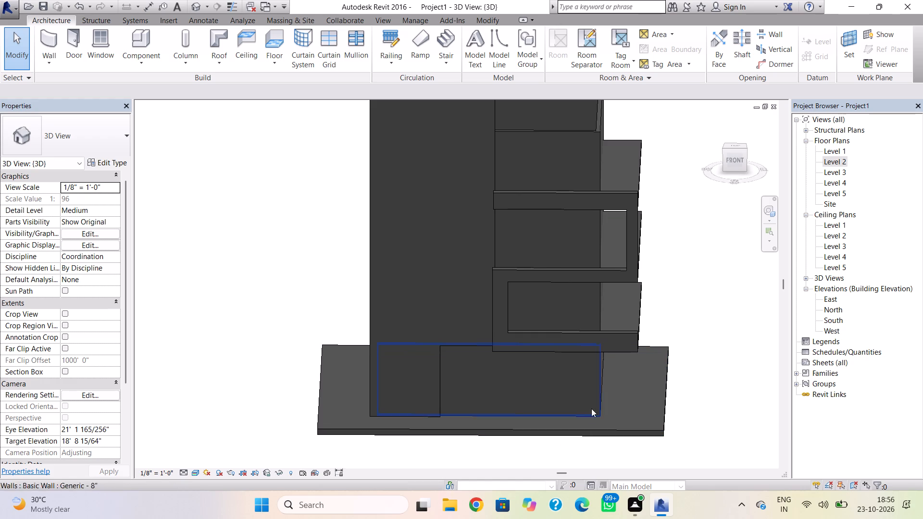
On the Level 1 plan, draw Generic - 8" walls from the east wall about 22'-6" west, turning south to the front wall.
double_click(841, 153)
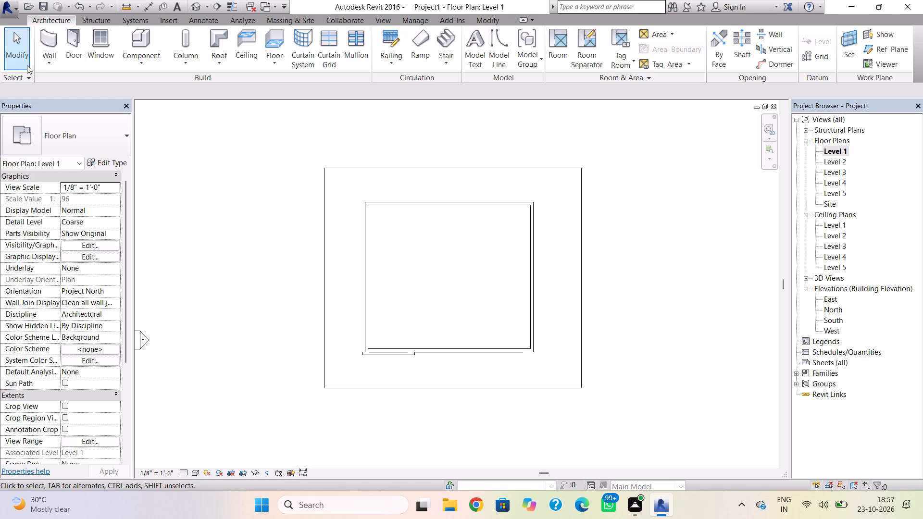
left_click(49, 36)
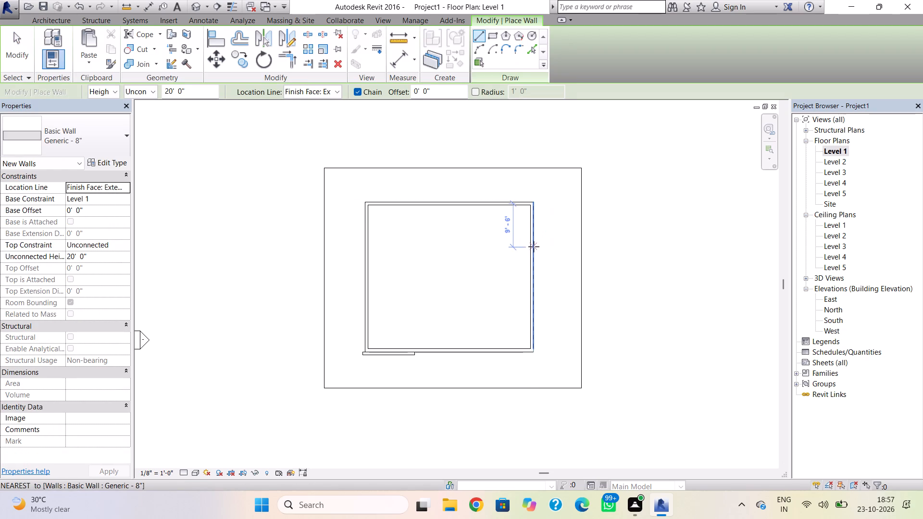
left_click(534, 247)
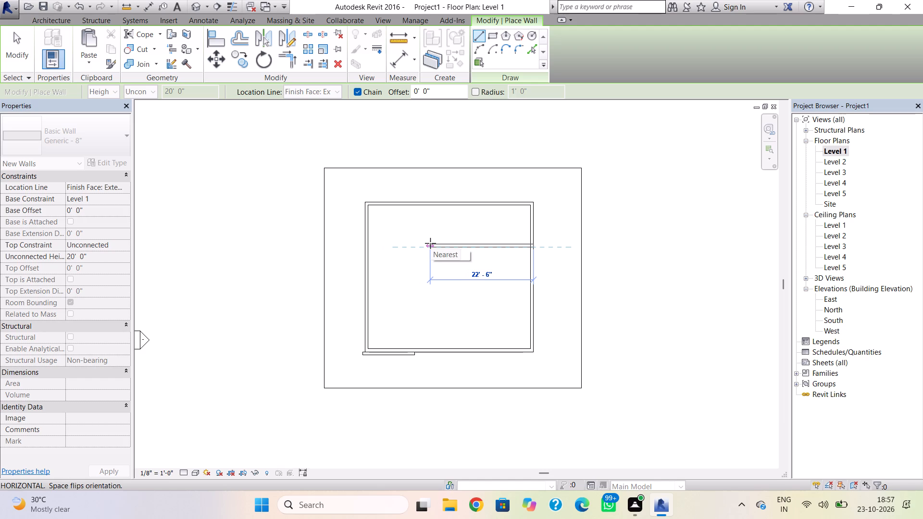
left_click(430, 243)
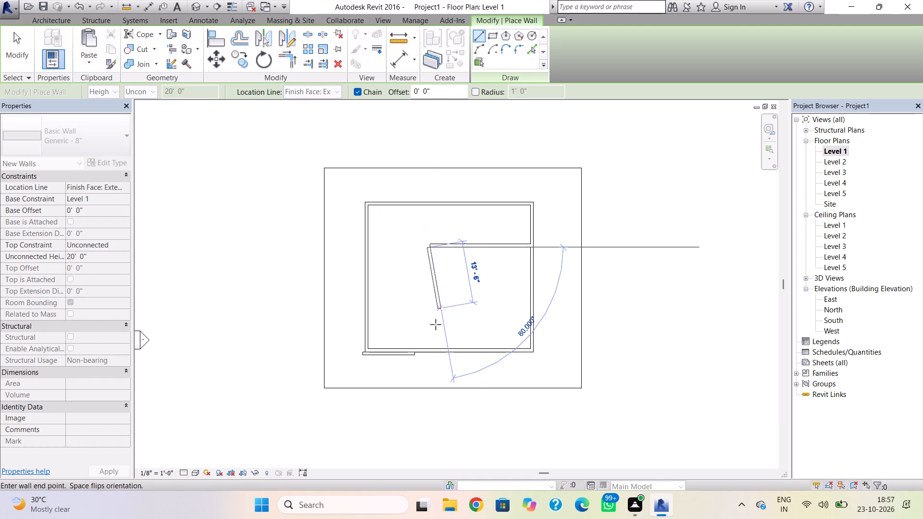
left_click(431, 347)
key("Escape")
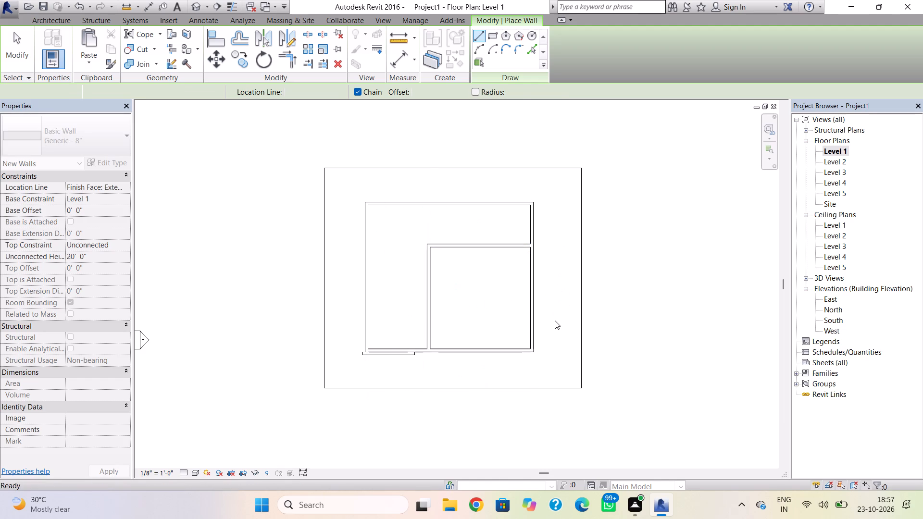
left_click(529, 341)
key("Escape")
left_click(532, 341)
key("Escape")
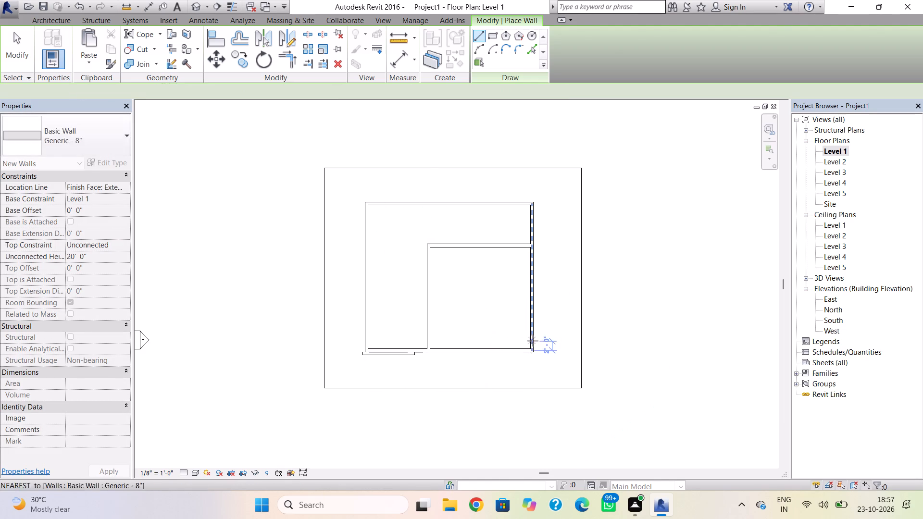
key("Escape")
Shorten the Level 1 east wall so its south end meets the new east-west wall.
left_click(533, 341)
left_click_drag(533, 350, 527, 237)
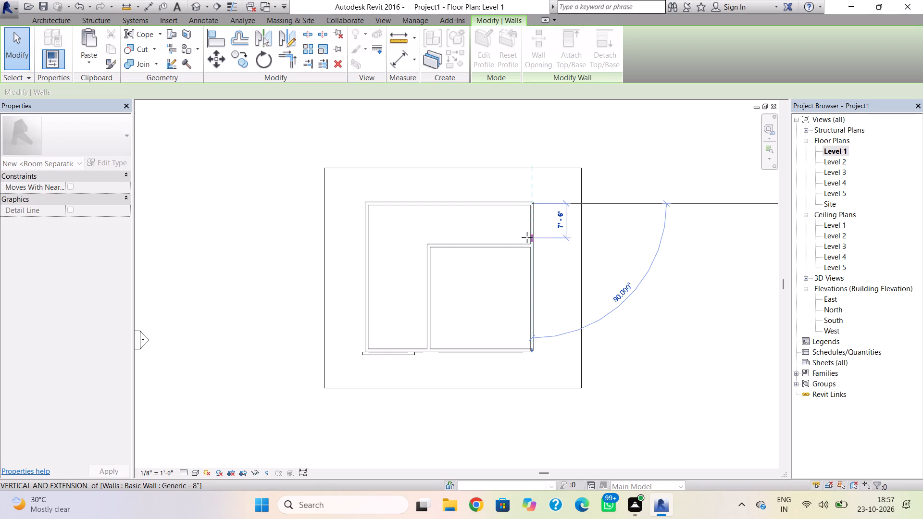
left_click_drag(527, 237, 528, 244)
Shorten the Level 1 front wall so its east end meets the recessed north-south wall.
left_click(528, 347)
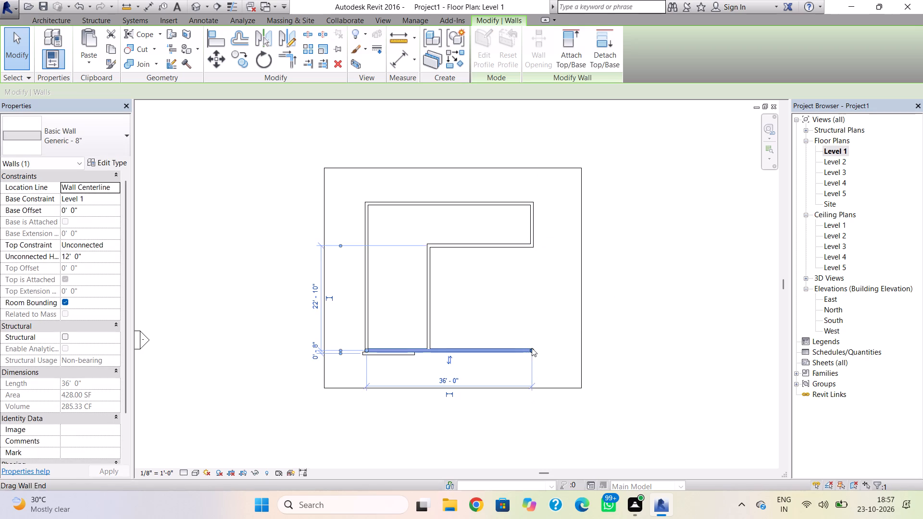
left_click_drag(533, 348, 429, 345)
left_click(494, 340)
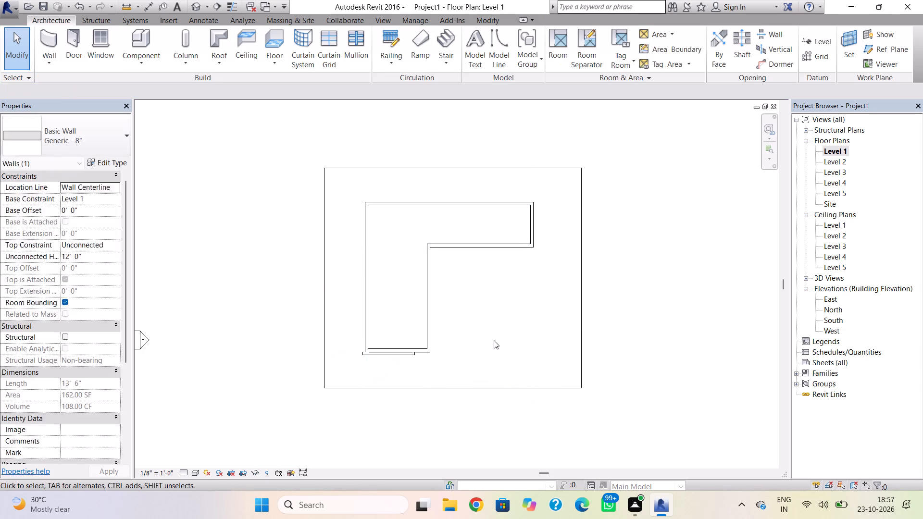
In 3D, set the unconnected height of both recessed ground-floor walls, east-west and north-south, to 12'.
left_click(200, 3)
right_click_drag(611, 355, 607, 346, "shift")
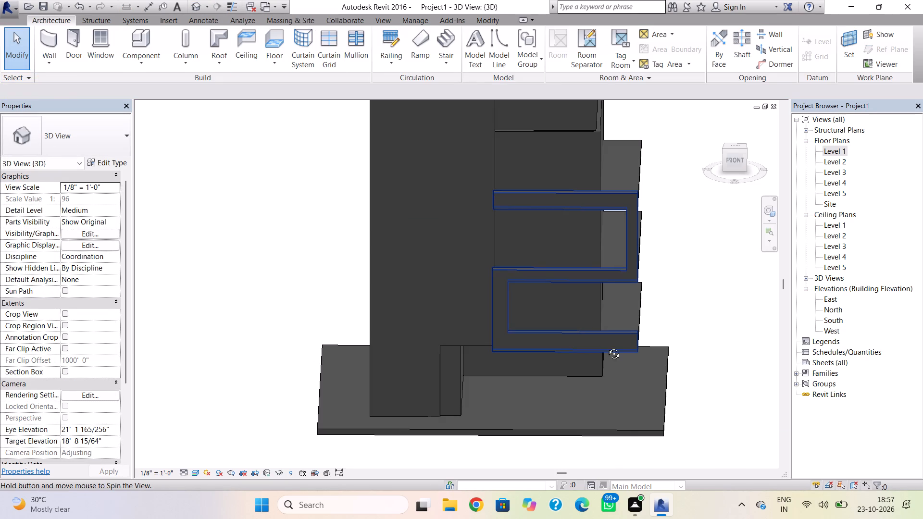
right_click_drag(607, 346, 475, 300, "shift")
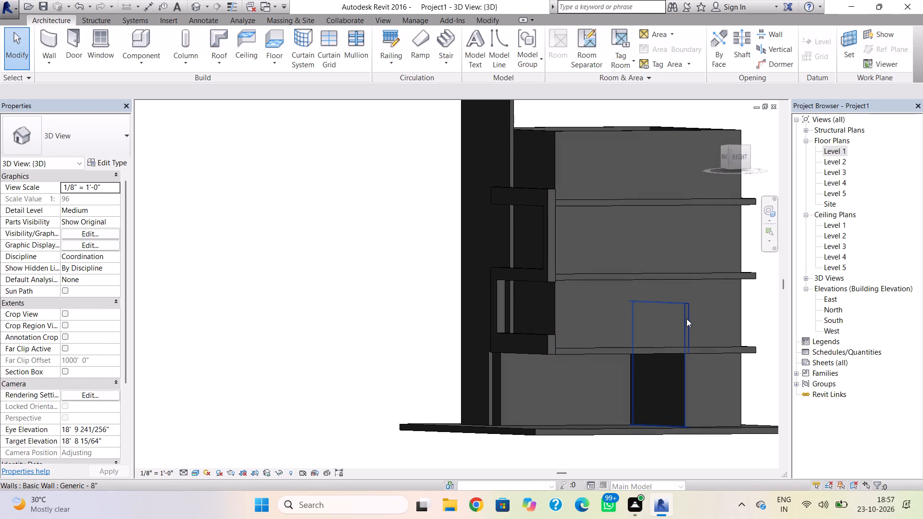
left_click(686, 319)
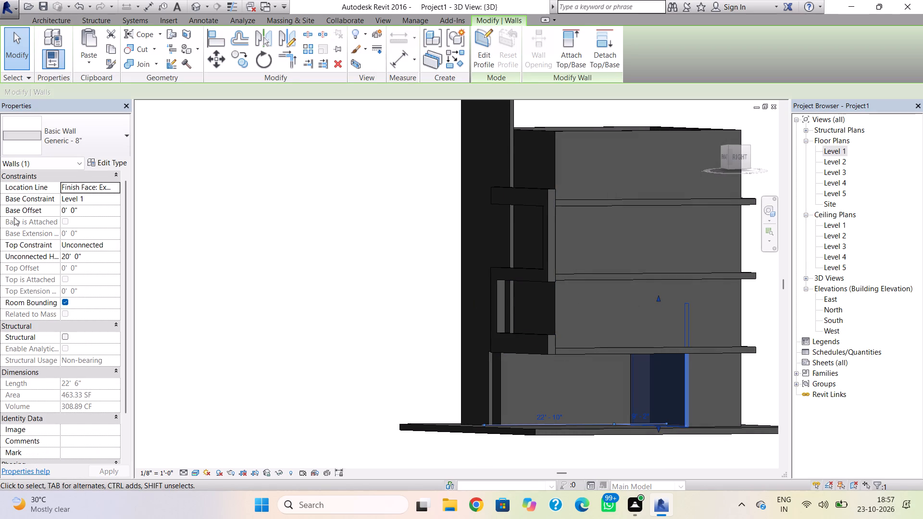
left_click(94, 252)
type("12'")
key("Return")
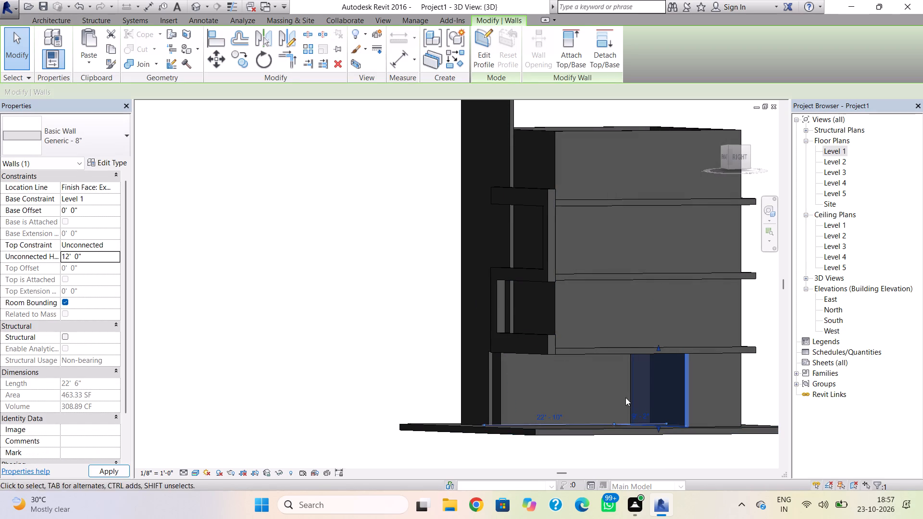
left_click(625, 390)
left_click(627, 389)
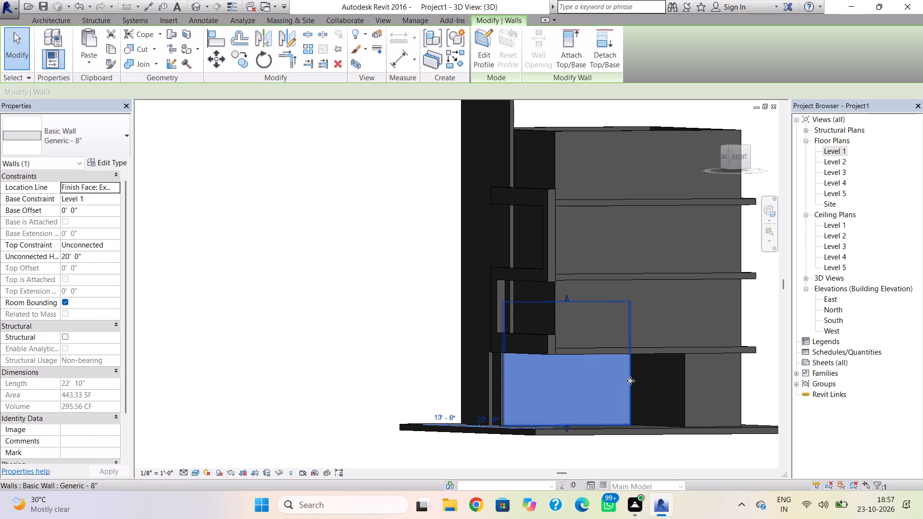
left_click(103, 261)
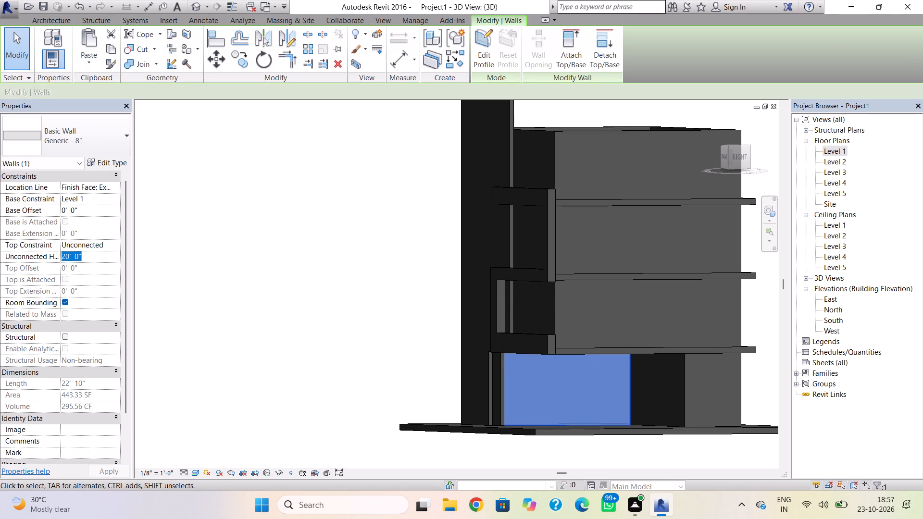
type("12'")
key("Return")
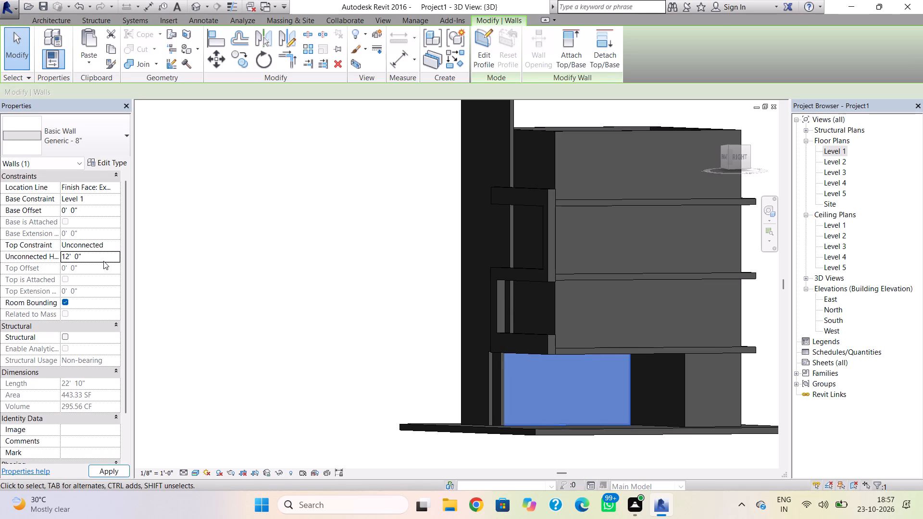
key("Escape")
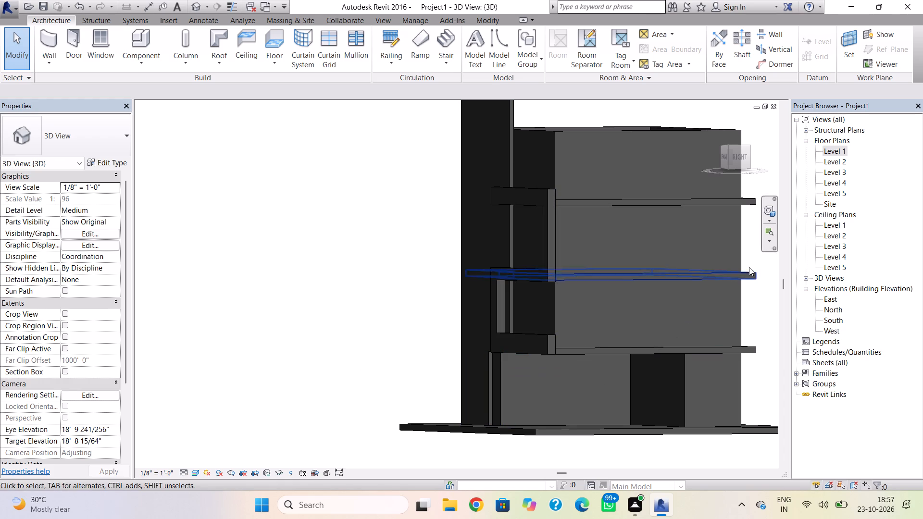
On the Level 2 plan, place two 18" x 18" rectangular columns about 2'-6" inside the east wall near the southeast corner.
double_click(840, 160)
scroll(664, 295, "down", 3)
middle_click_drag(658, 302, 628, 317)
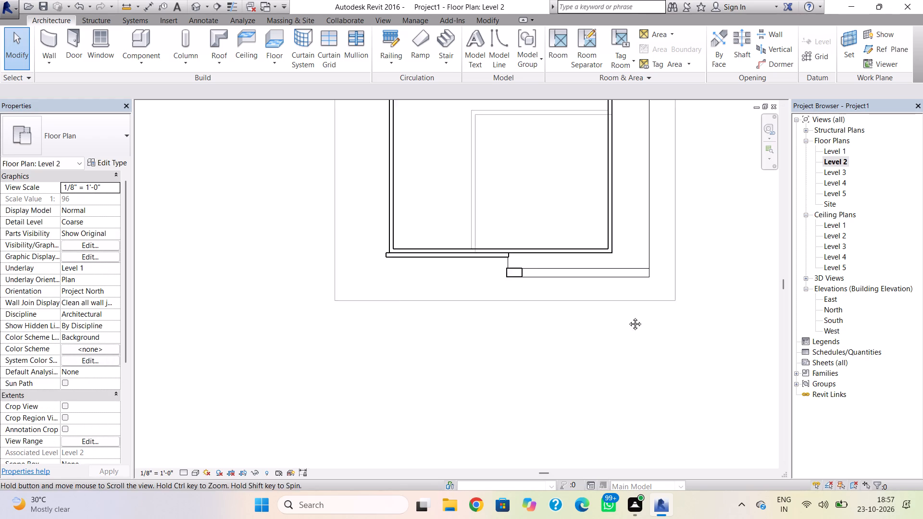
middle_click_drag(628, 317, 613, 320)
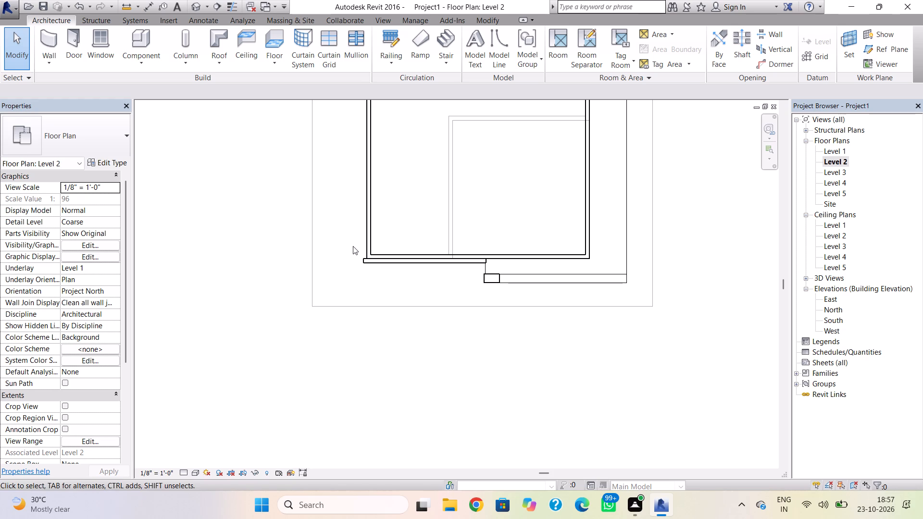
left_click(188, 59)
left_click(192, 100)
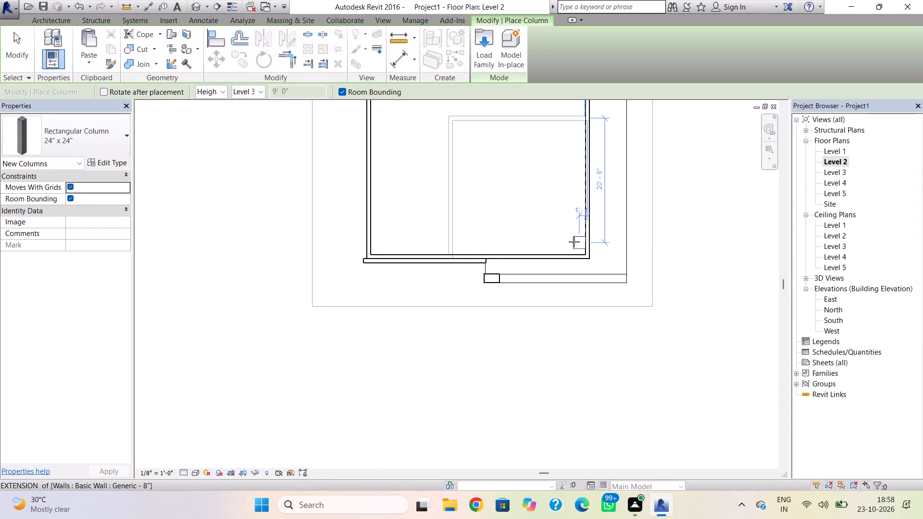
scroll(574, 242, "up", 3)
left_click(93, 142)
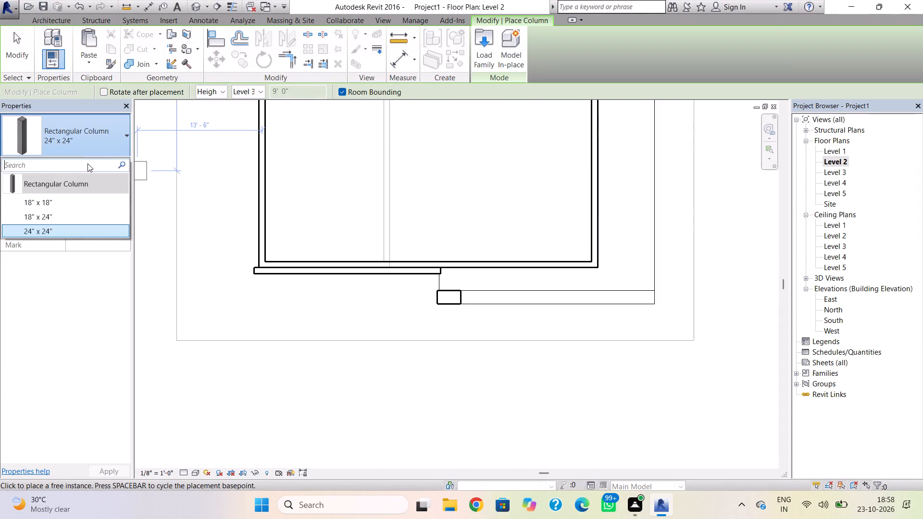
left_click(63, 206)
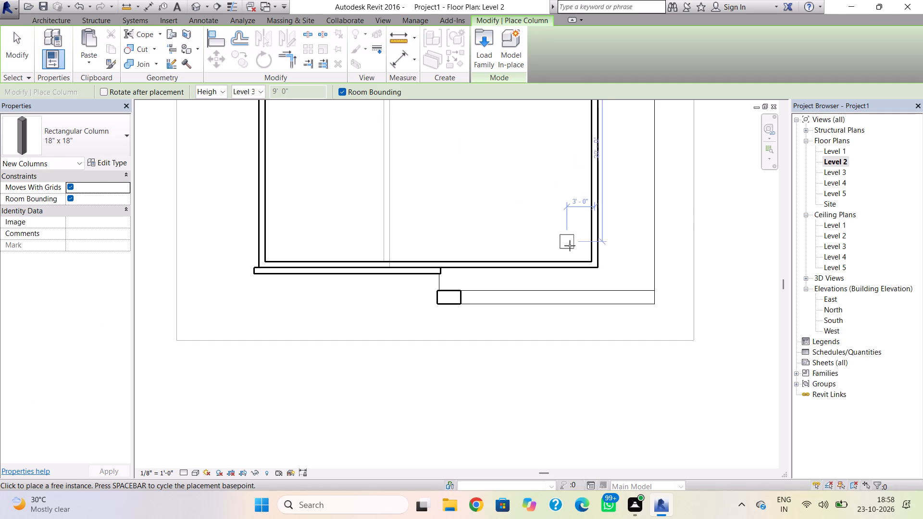
left_click(571, 242)
middle_click_drag(570, 230, 559, 283)
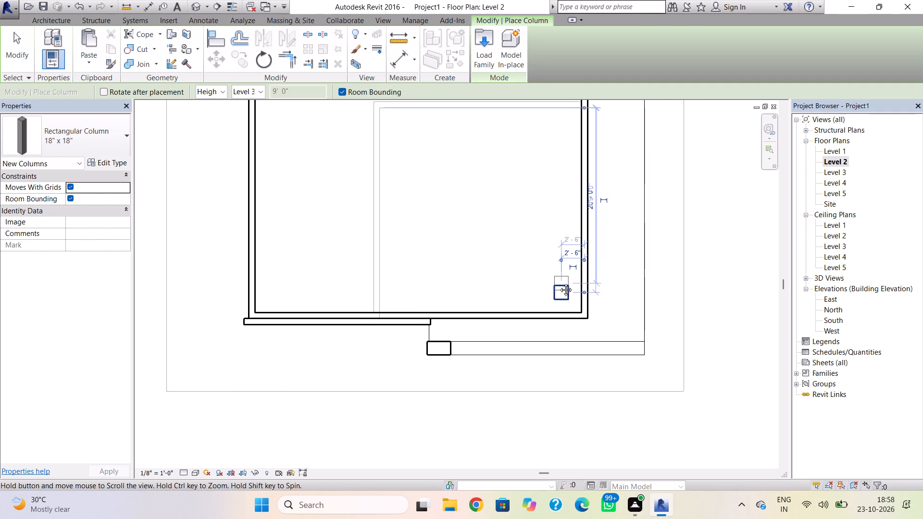
middle_click_drag(559, 283, 549, 303)
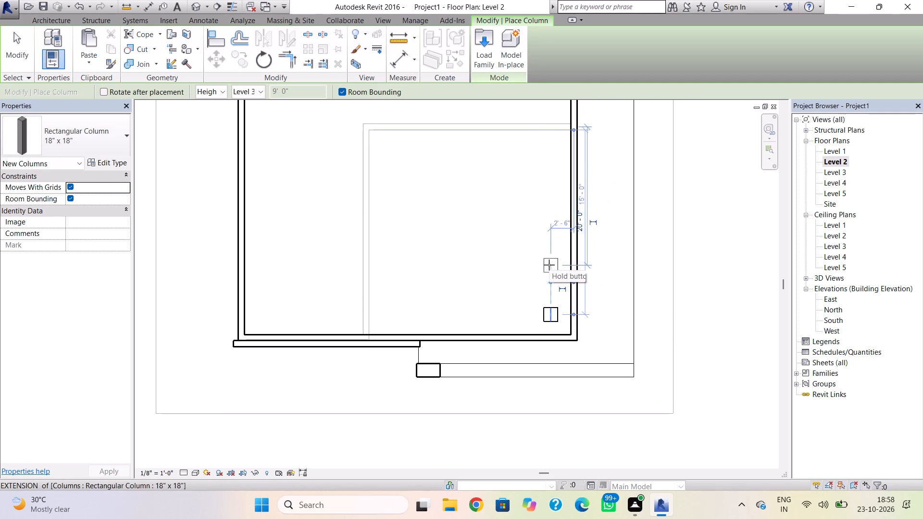
left_click(549, 265)
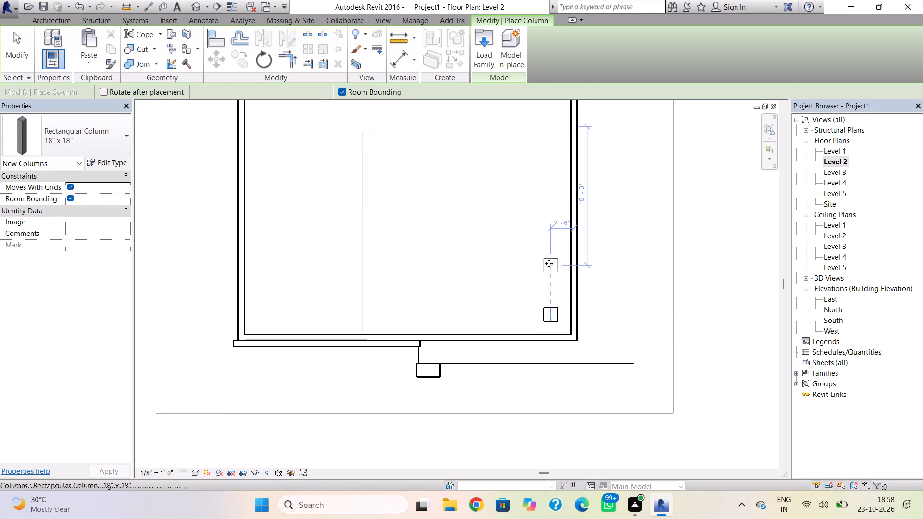
Place two more 18" x 18" columns to the north, aligned with the first two about 2'-6" inside the east wall.
left_click(549, 225)
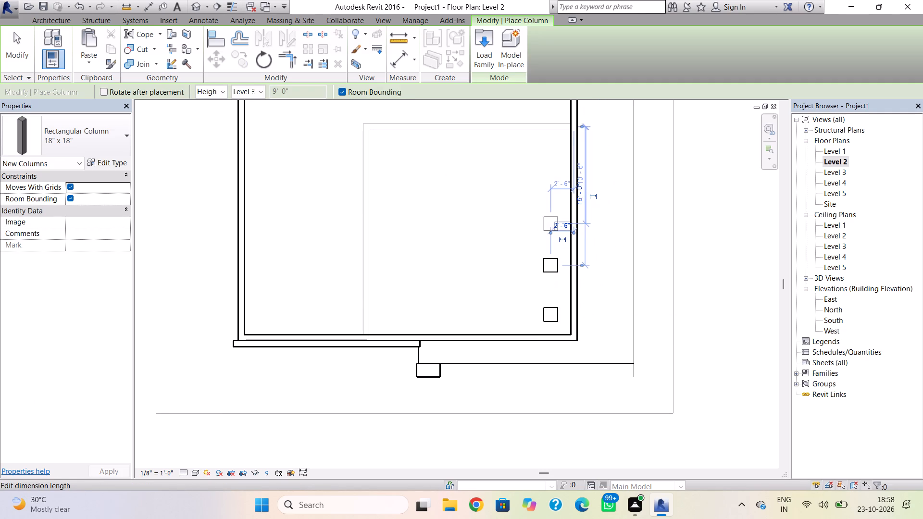
key("Escape")
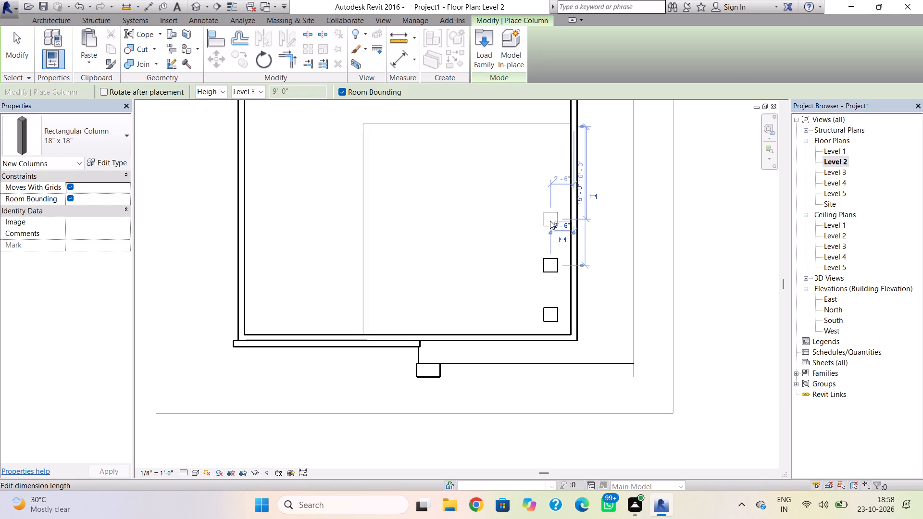
left_click(550, 221)
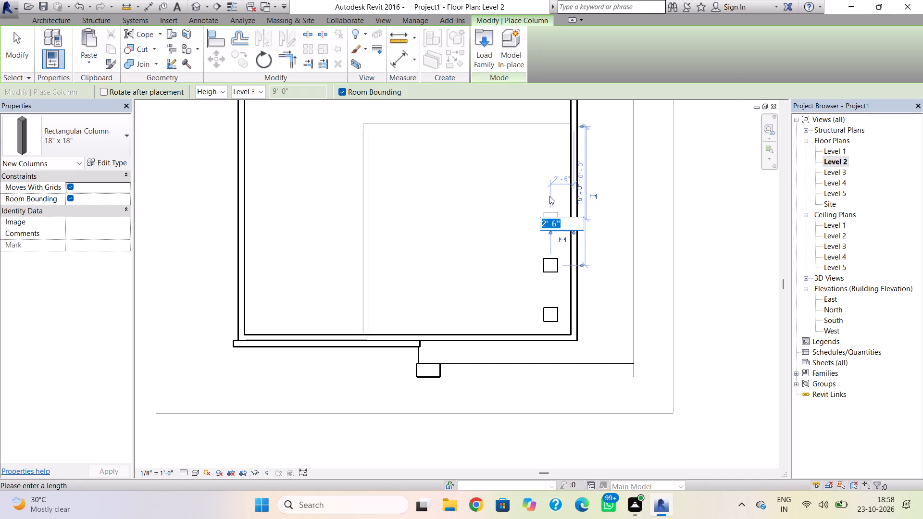
key("space")
key("Escape")
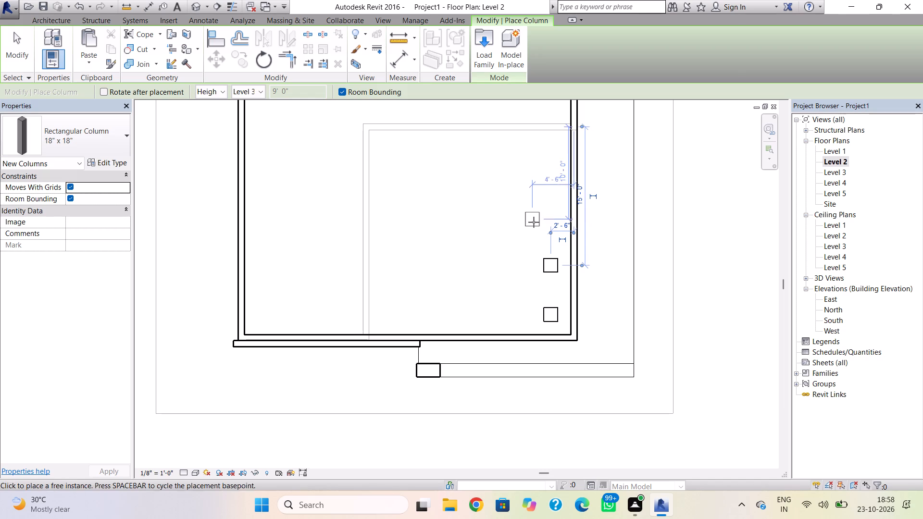
scroll(549, 219, "up", 4)
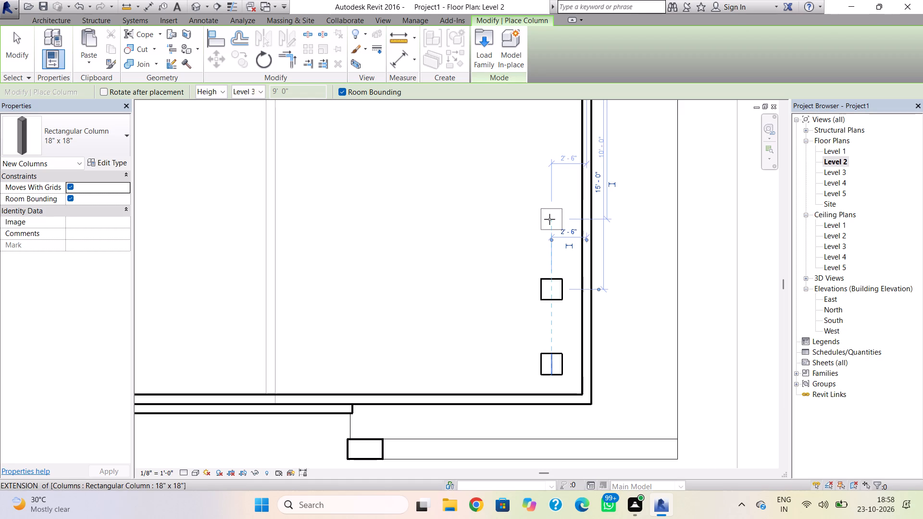
left_click(549, 219)
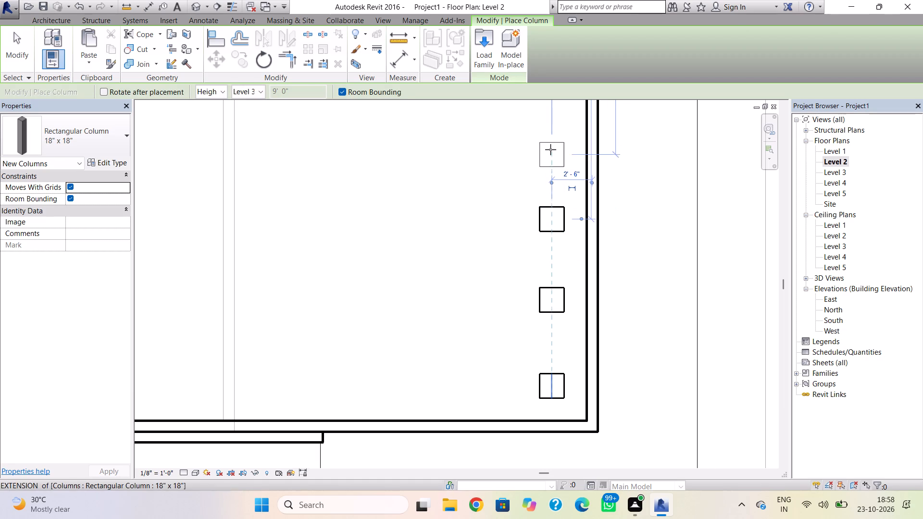
left_click(549, 145)
key("Escape")
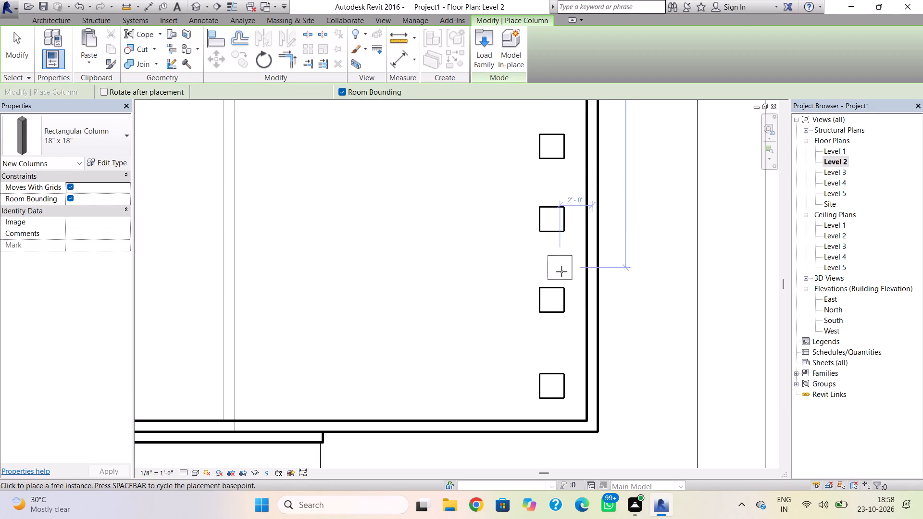
key("Escape")
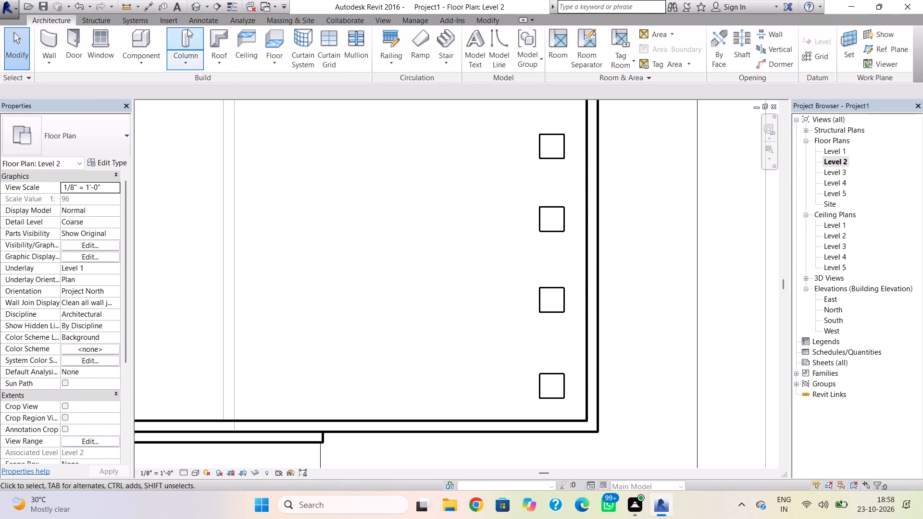
Change the base level of all four 18" x 18" columns to Level 1 and view them in 3D.
left_click(191, 10)
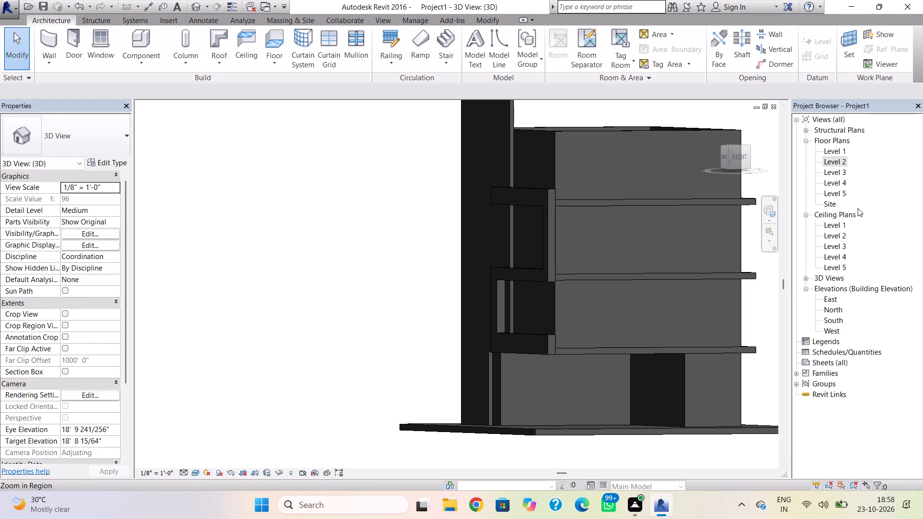
left_click(843, 164)
left_click(843, 164)
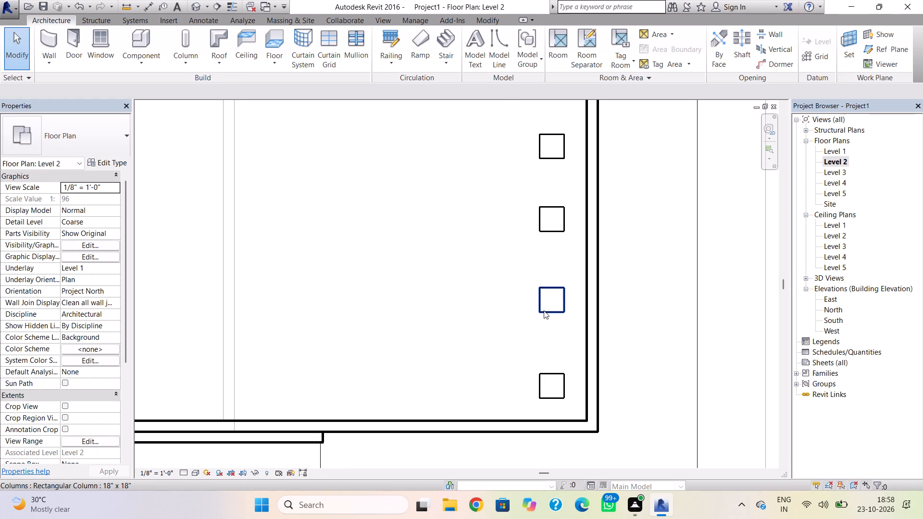
left_click(544, 310)
left_click(560, 393, "ctrl")
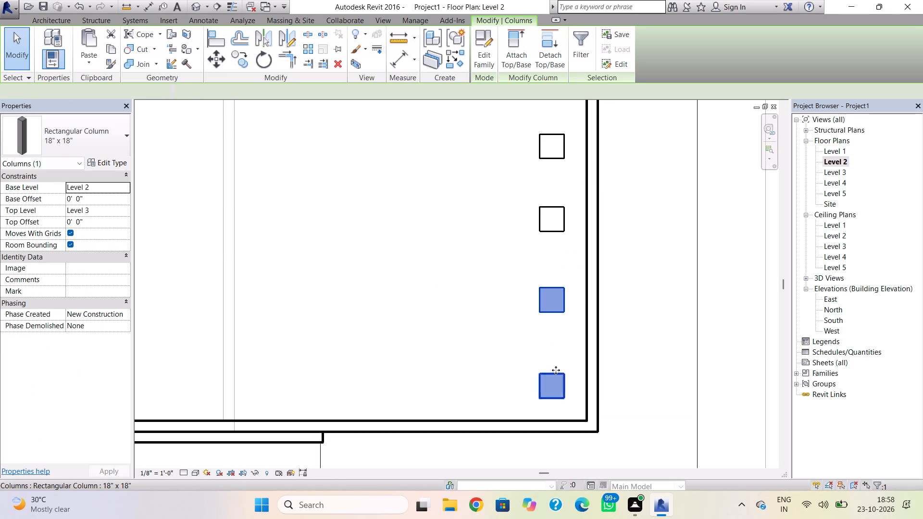
left_click(550, 228, "ctrl")
left_click(547, 156, "ctrl")
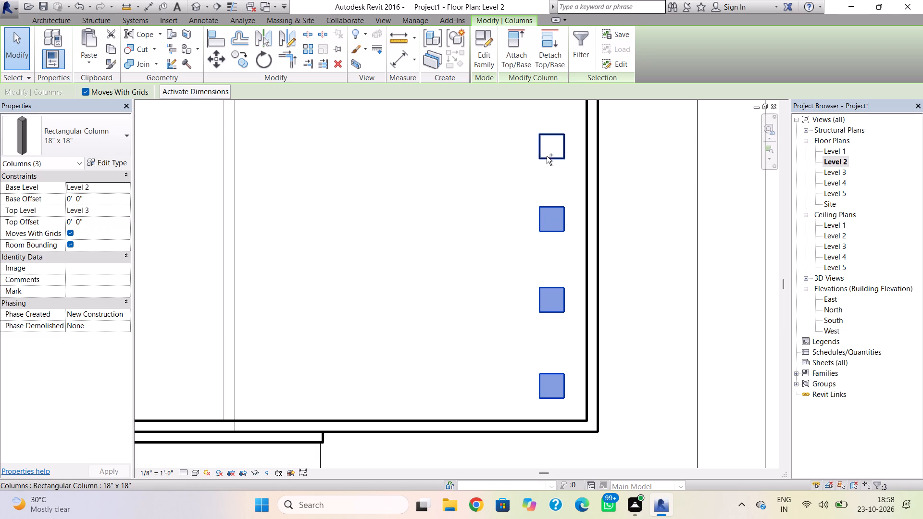
left_click(118, 187)
left_click(125, 187)
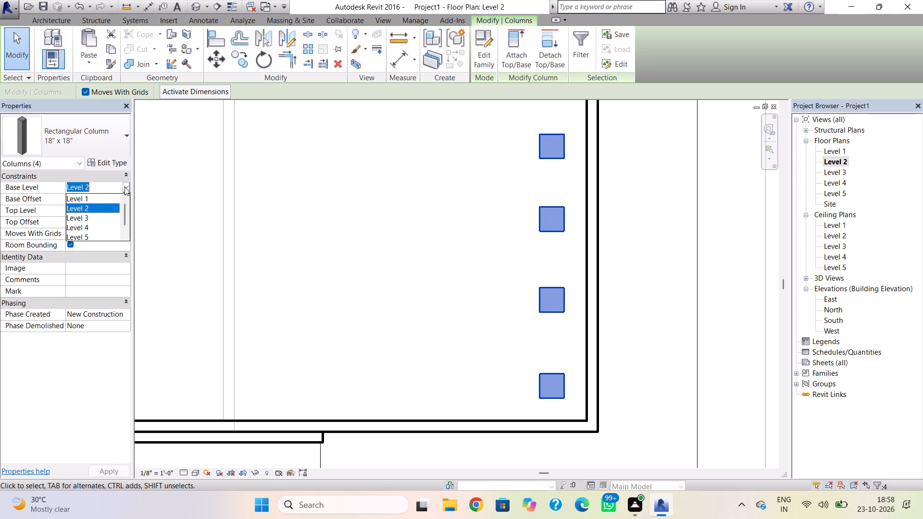
left_click(105, 199)
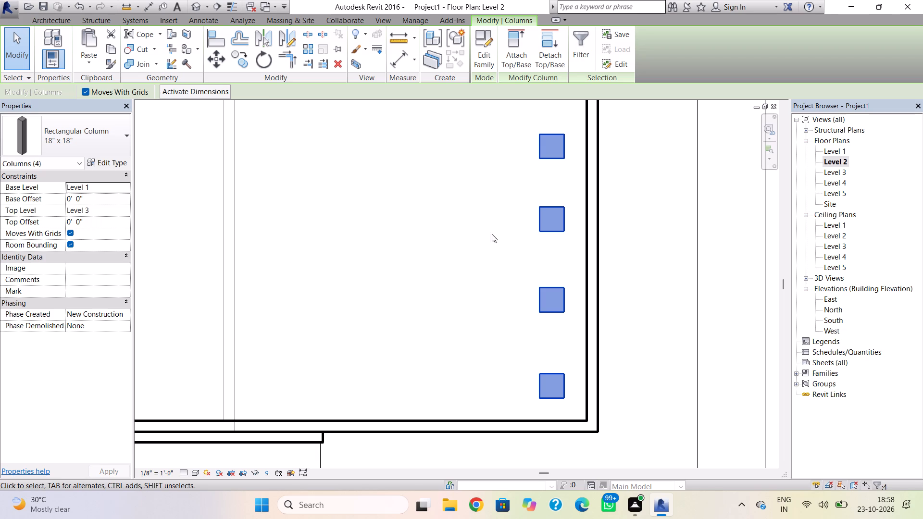
left_click(194, 3)
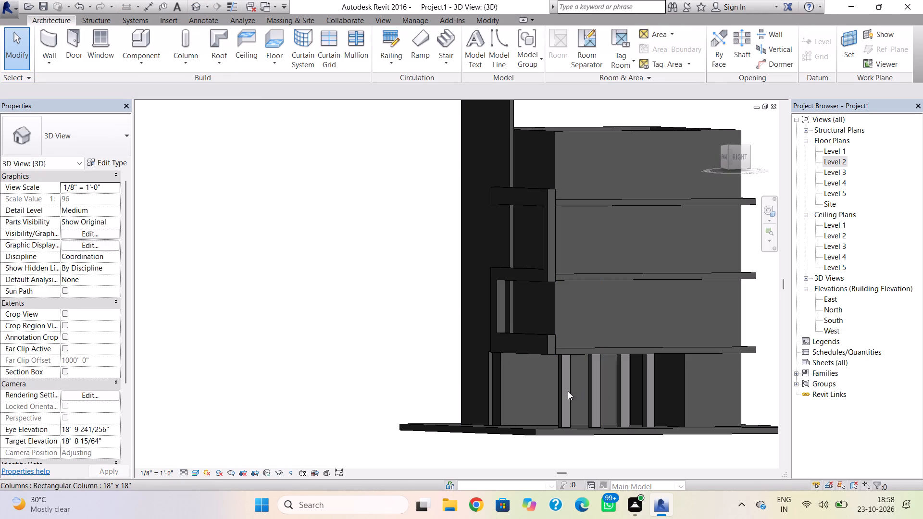
right_click_drag(515, 393, 523, 396, "shift")
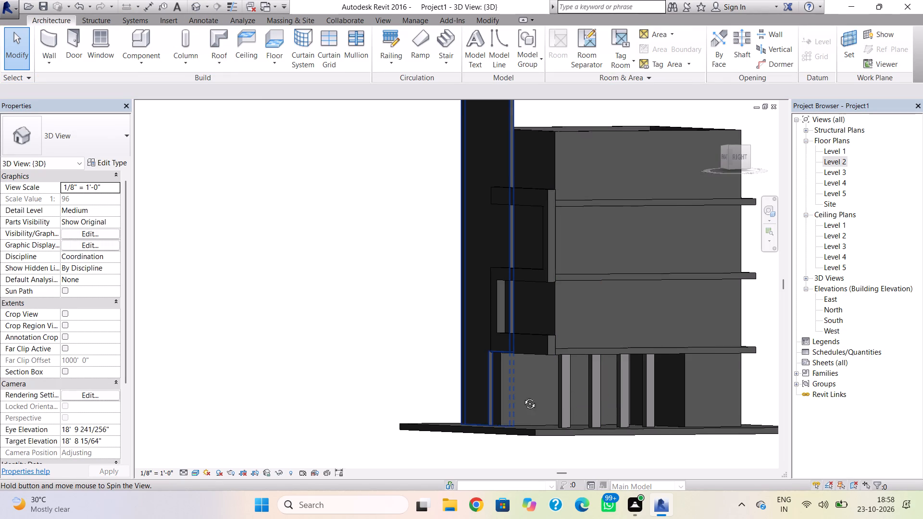
right_click_drag(523, 396, 652, 461, "shift")
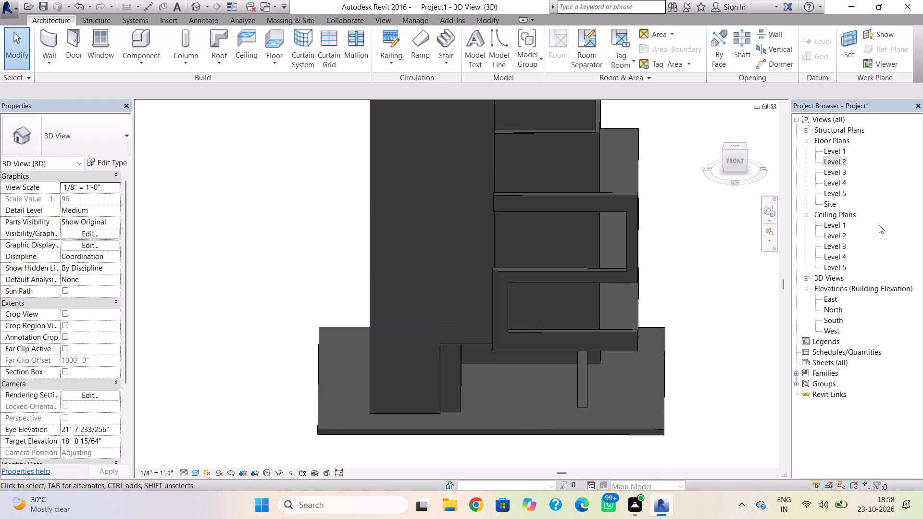
On the Level 2 plan, shorten the south wall from its east end to a length of about 20'.
double_click(839, 158)
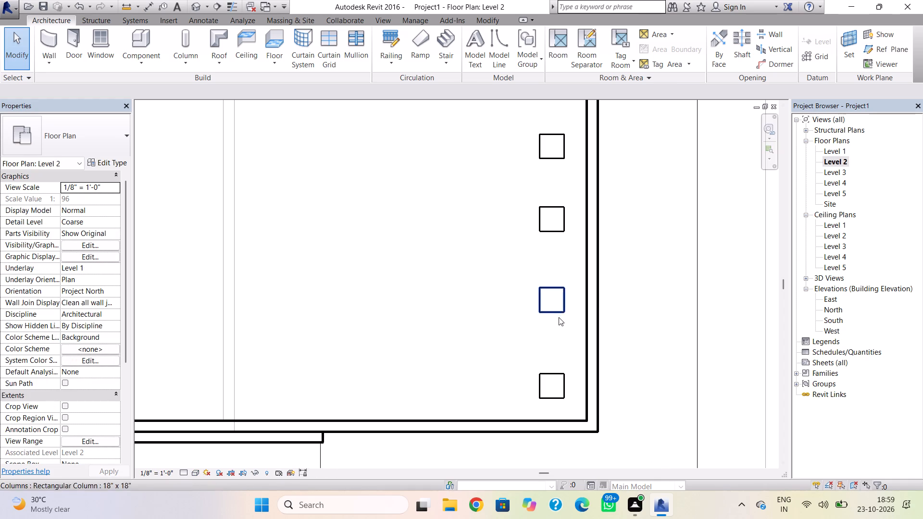
scroll(533, 366, "down", 4)
left_click(533, 401)
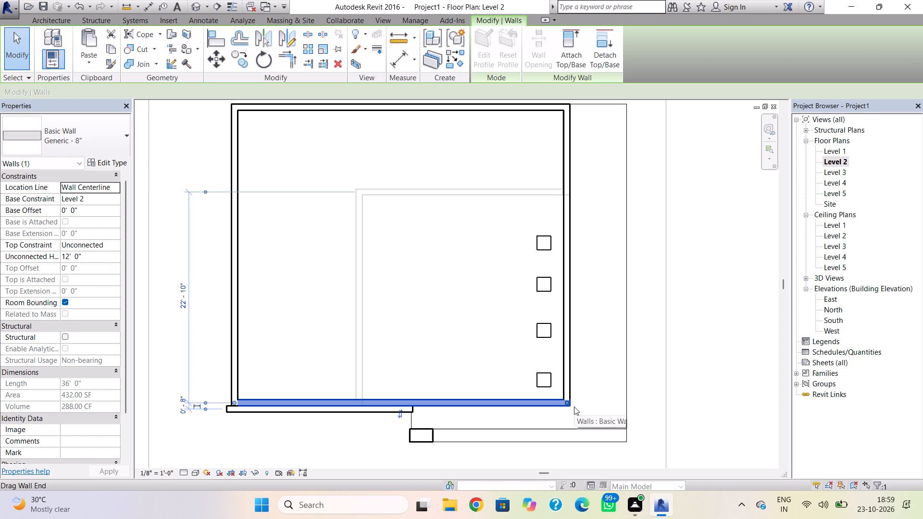
left_click_drag(568, 403, 418, 406)
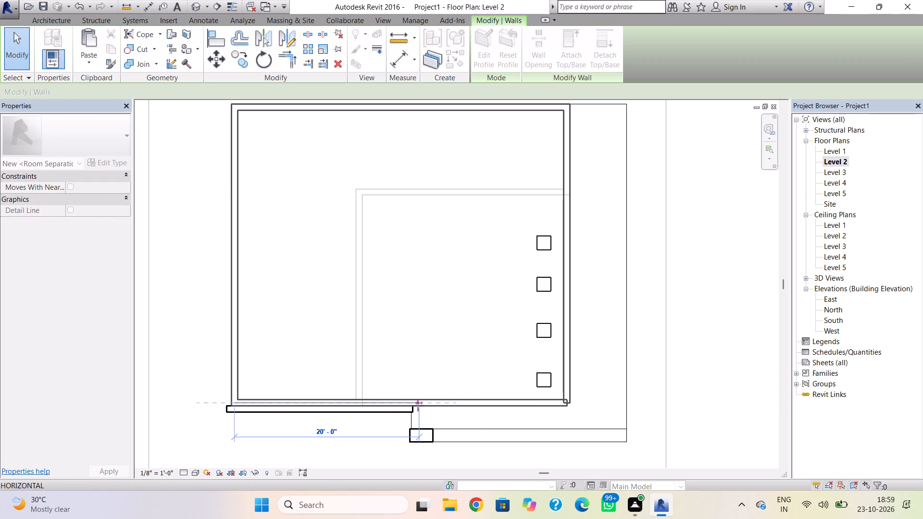
left_click_drag(418, 406, 416, 406)
left_click(474, 391)
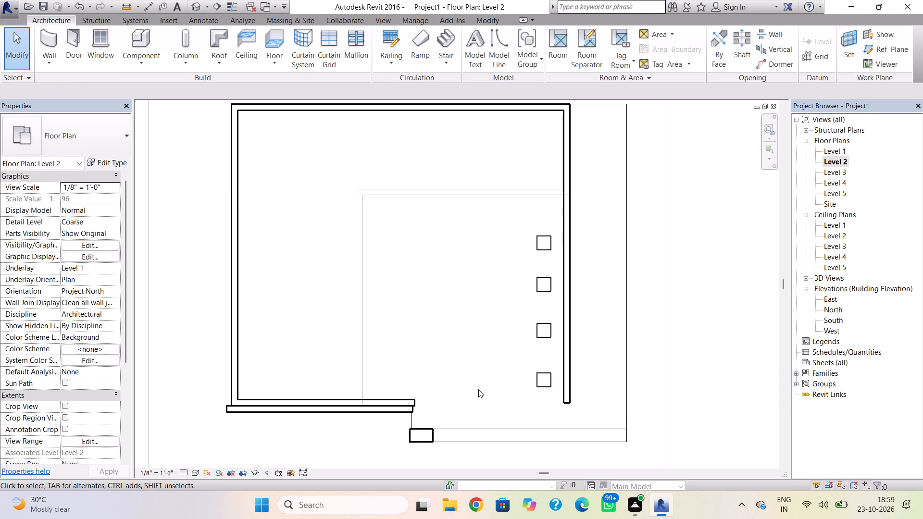
Shorten the Level 2 east wall from its south end to a length of about 25'.
left_click(564, 396)
left_click_drag(568, 401, 567, 338)
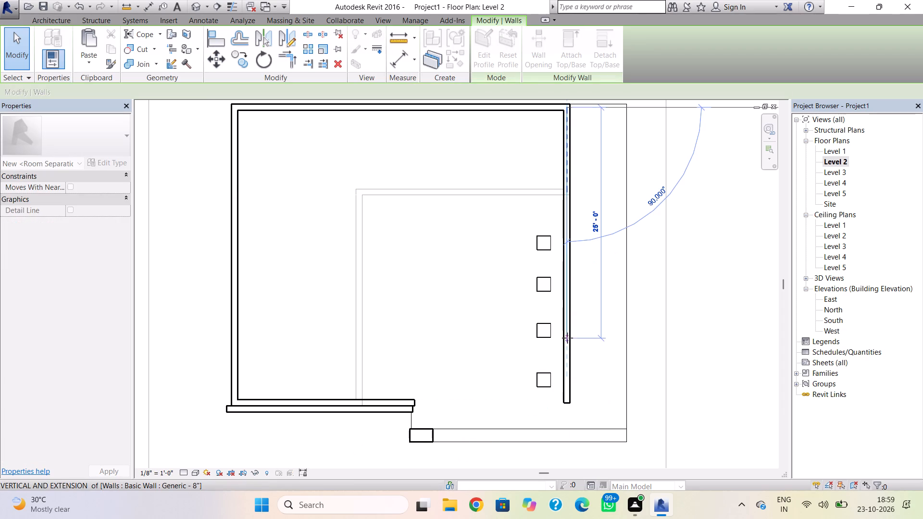
left_click_drag(567, 338, 567, 336)
left_click(596, 365)
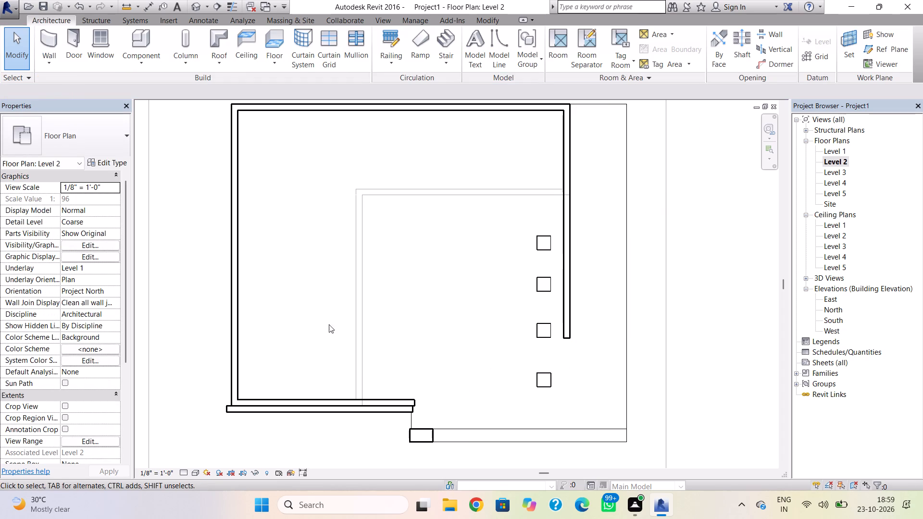
Draw Generic - 8" walls from the south wall's east end, about 8' north and across east to the east wall.
left_click(56, 42)
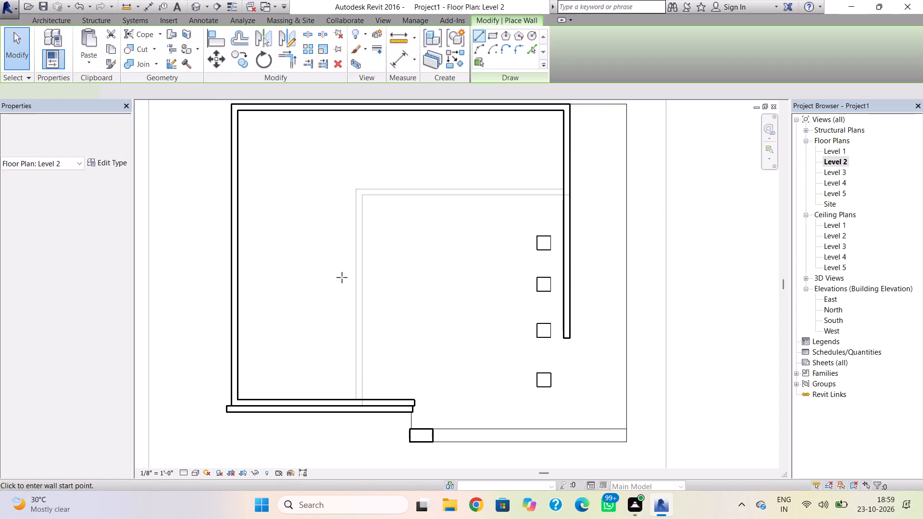
scroll(417, 403, "up", 4)
left_click(415, 403)
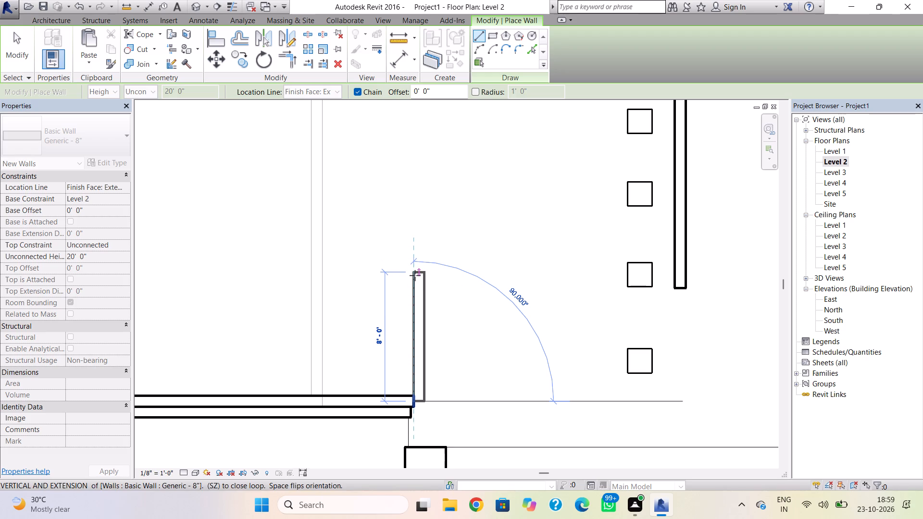
left_click(415, 275)
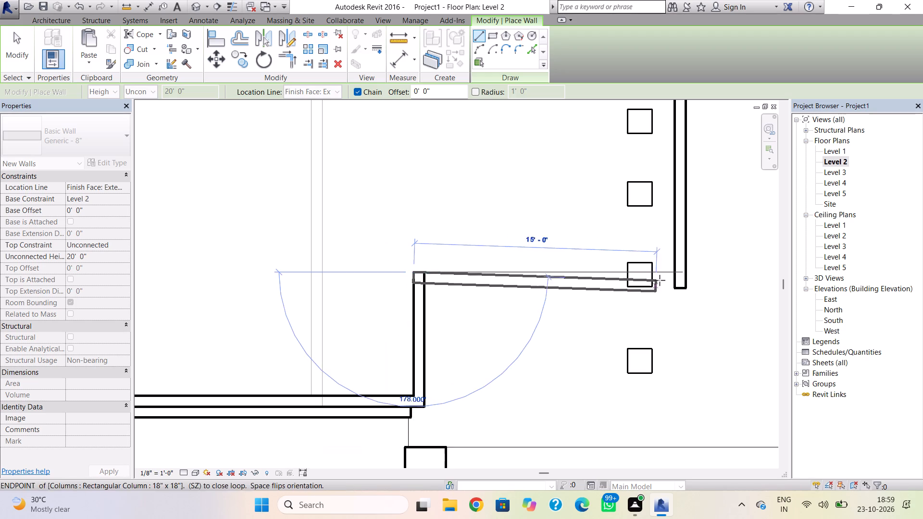
left_click(681, 275)
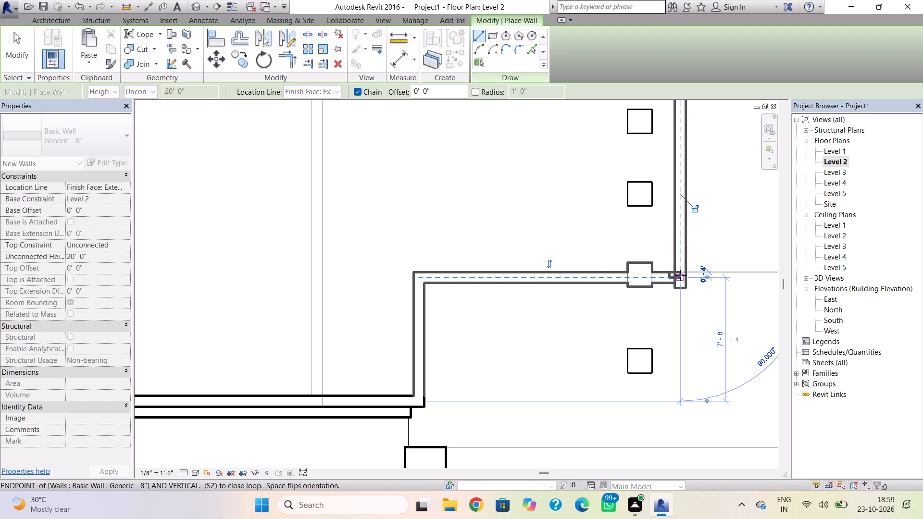
key("grave")
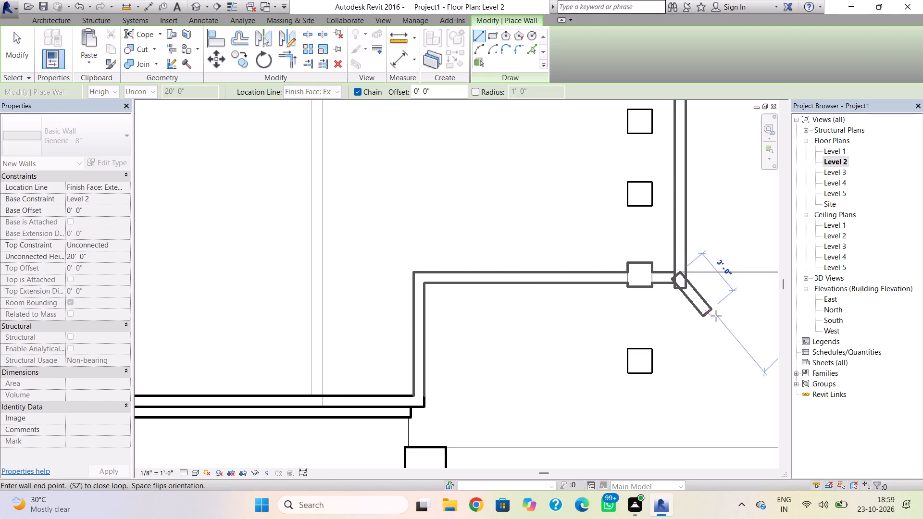
key("grave")
key("Escape")
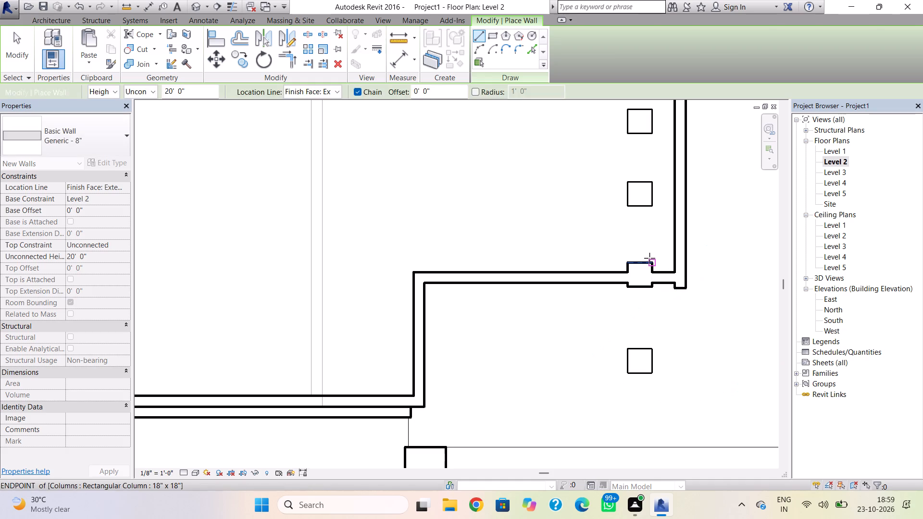
key("Escape")
Nudge the 18" x 18" column overlapping the new east-west wall north until it clears the wall.
left_click(649, 259)
key("Up")
key("Up")
key("Up")
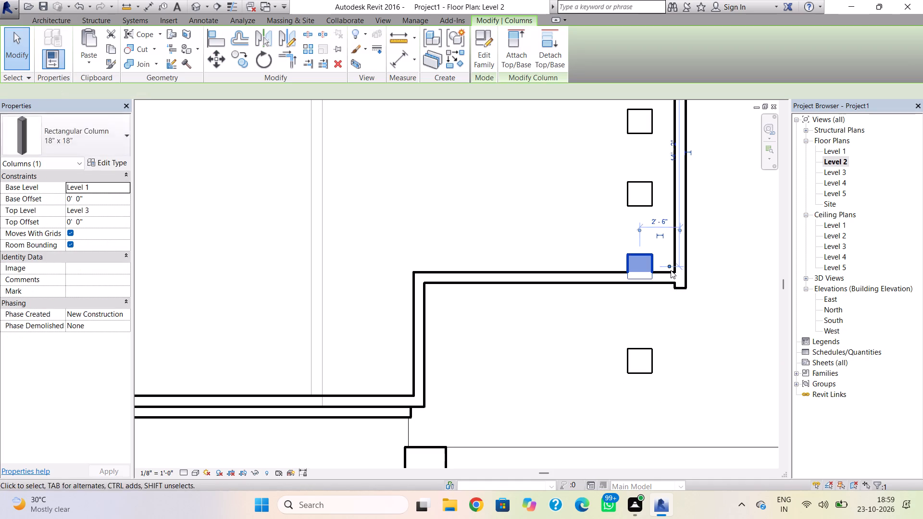
key("Up")
key("Up")
key("Up")
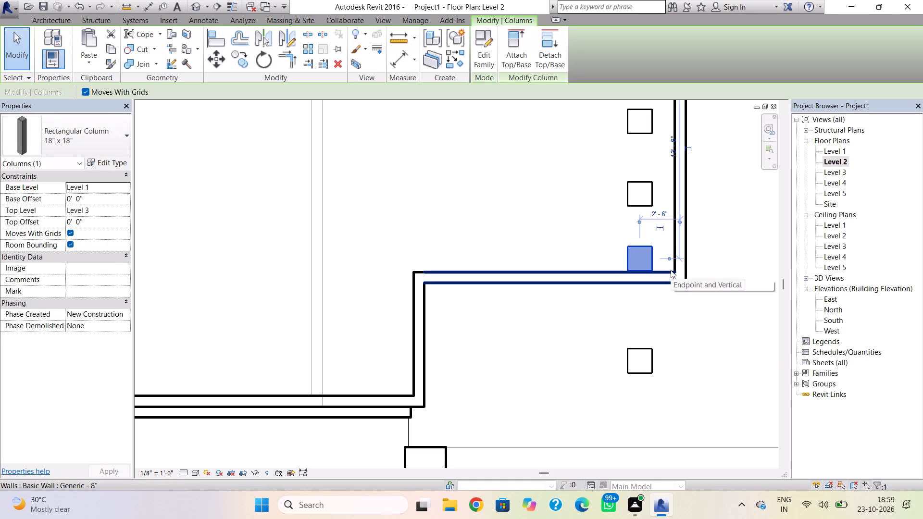
Pull the east wall's south end back to meet the new east-west wall in a clean corner.
left_click(621, 282)
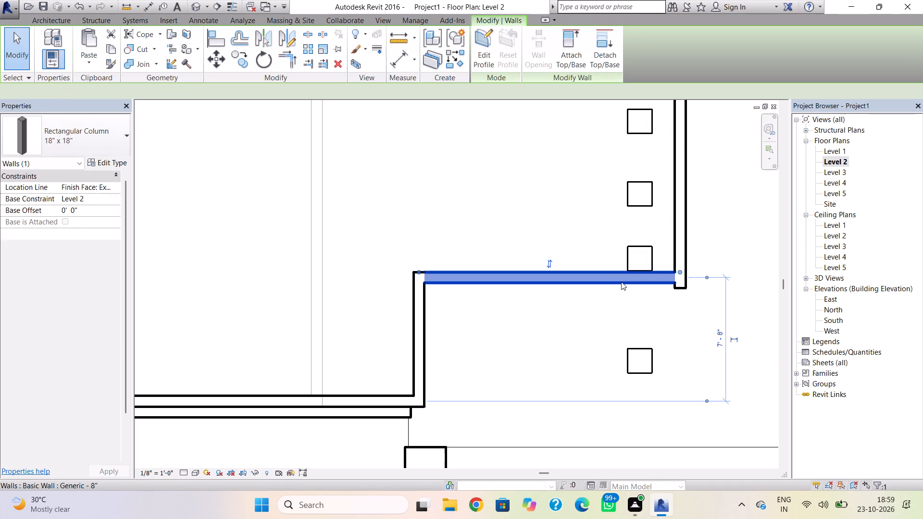
left_click(682, 286)
left_click_drag(682, 287, 682, 281)
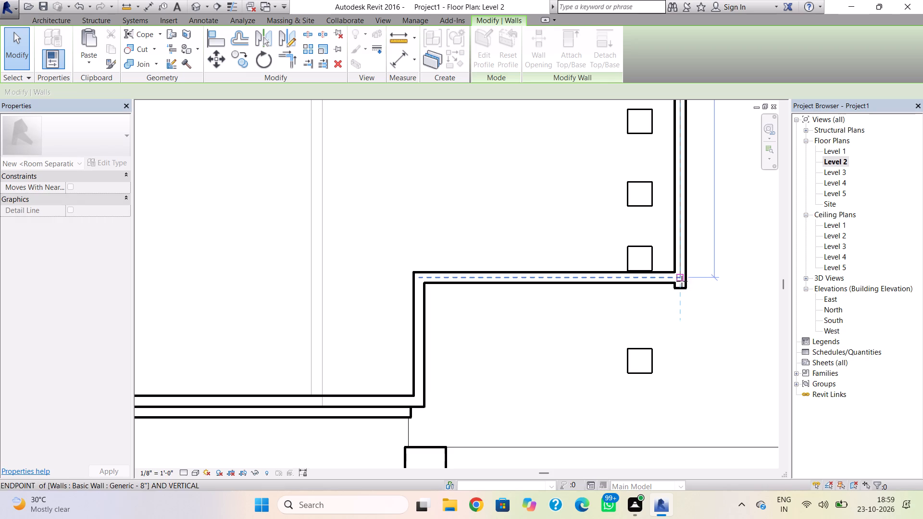
left_click_drag(682, 281, 682, 280)
left_click(694, 293)
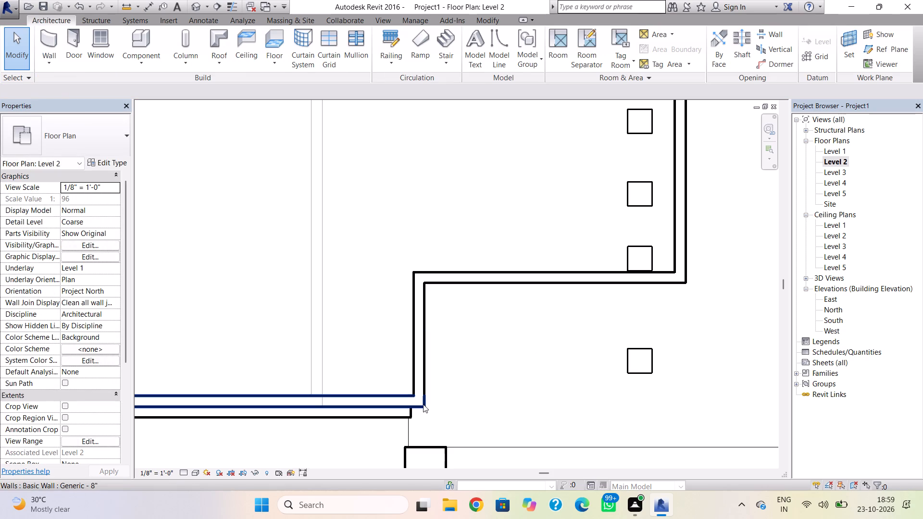
Shorten the Level 2 south wall to about 19'-4", ending level with the thin front wall's east end.
left_click(423, 404)
left_click_drag(418, 398, 418, 398)
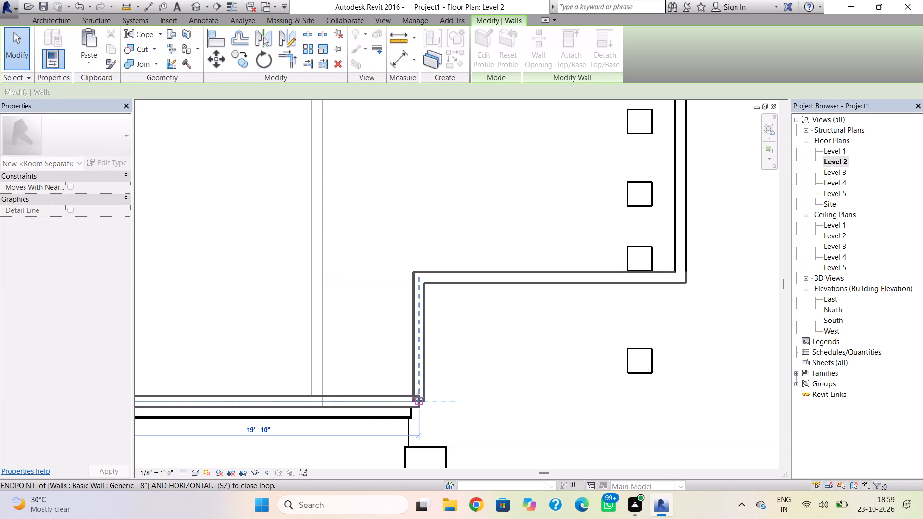
left_click_drag(418, 398, 407, 396)
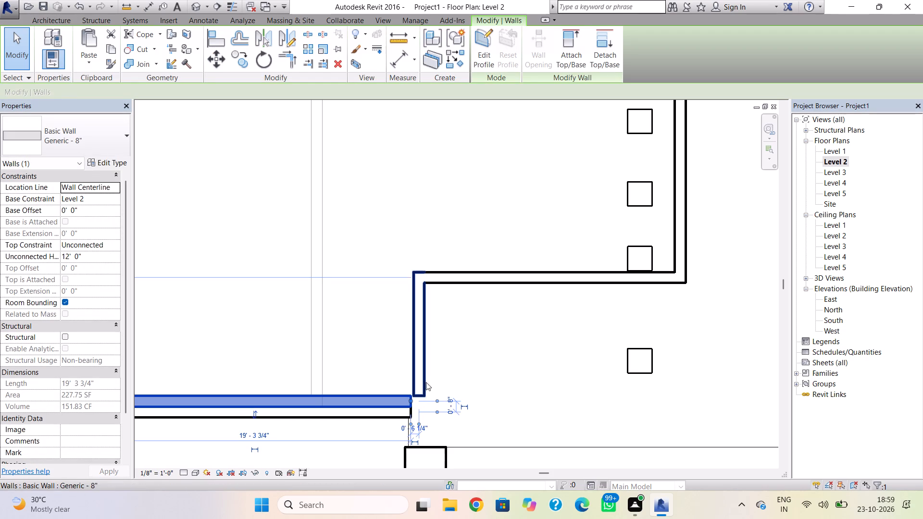
Nudge the short north-south recess wall west until its outer face lines up with the south wall's end.
left_click(424, 379)
key("Left")
key("Left")
key("Left")
key("Left")
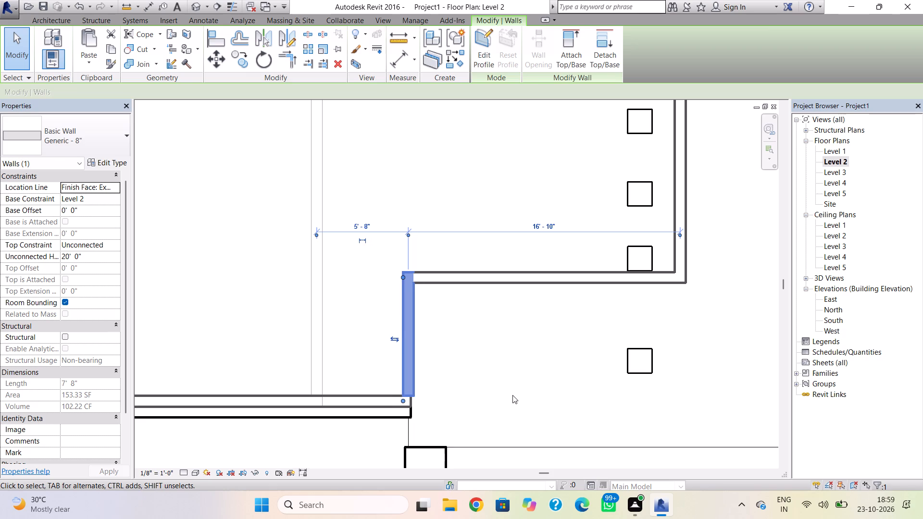
key("Left")
left_click(512, 395)
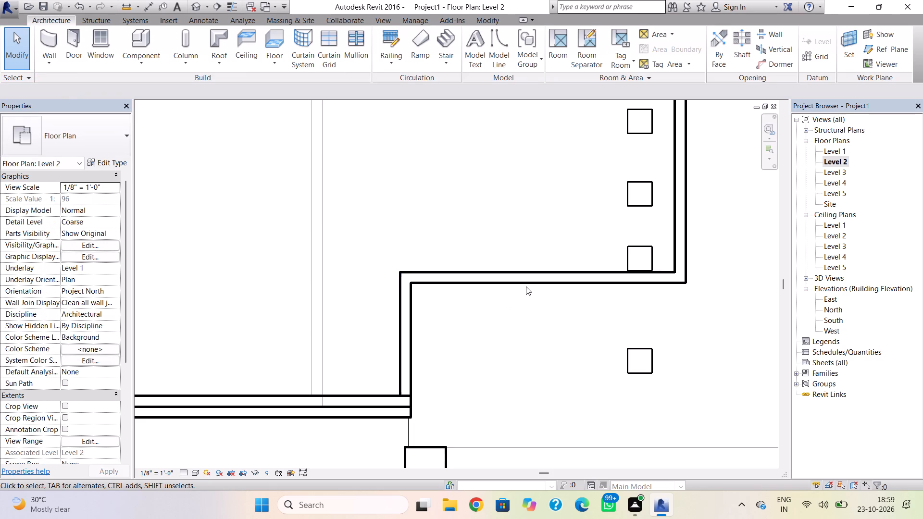
In 3D, nudge the southernmost 18" x 18" column slightly east, out of line with the others.
left_click(193, 2)
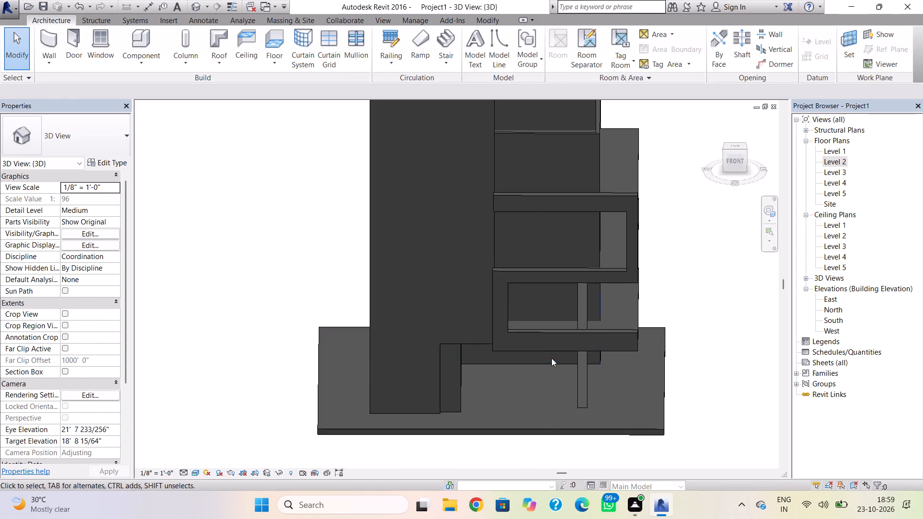
right_click_drag(549, 361, 584, 360)
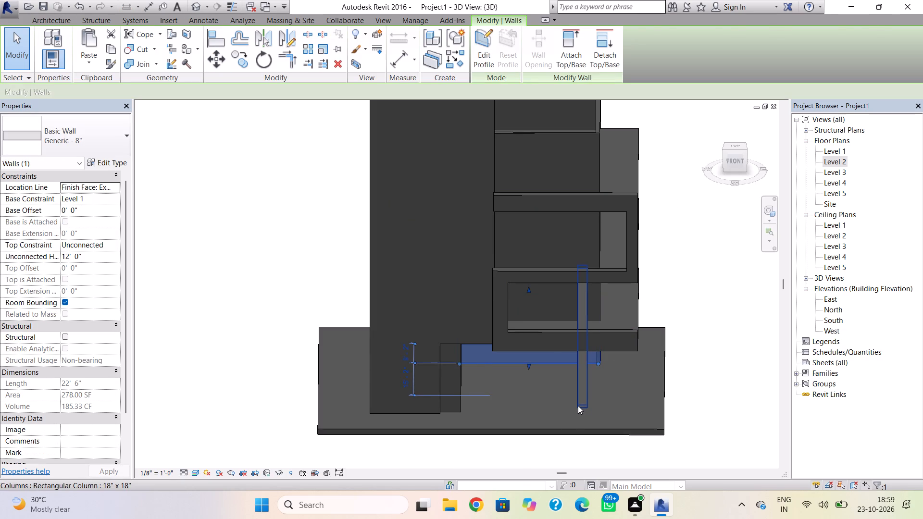
key("Escape")
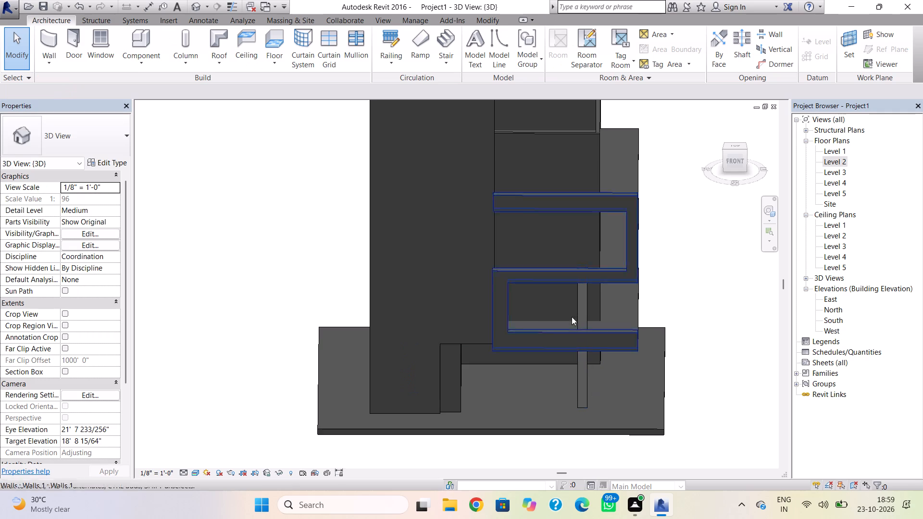
left_click(583, 309)
key("Right")
key("Right")
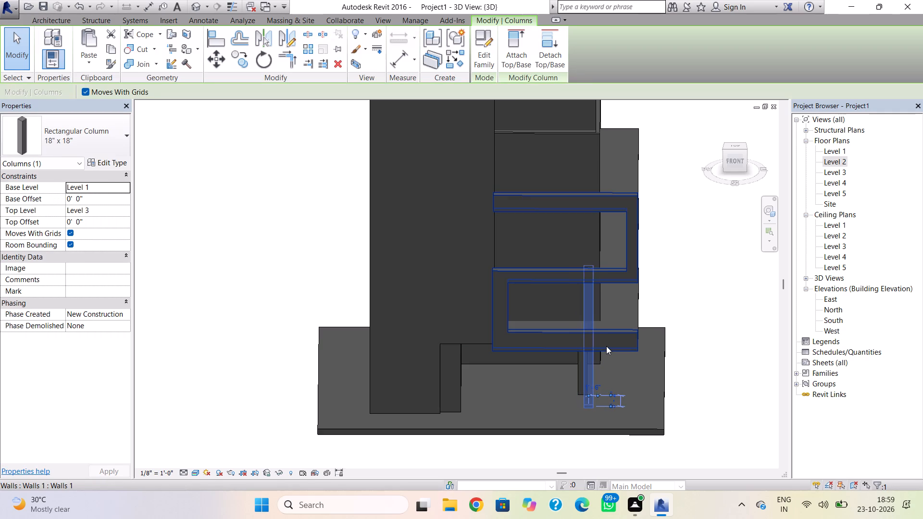
key("Right")
key("Right")
left_click(616, 318)
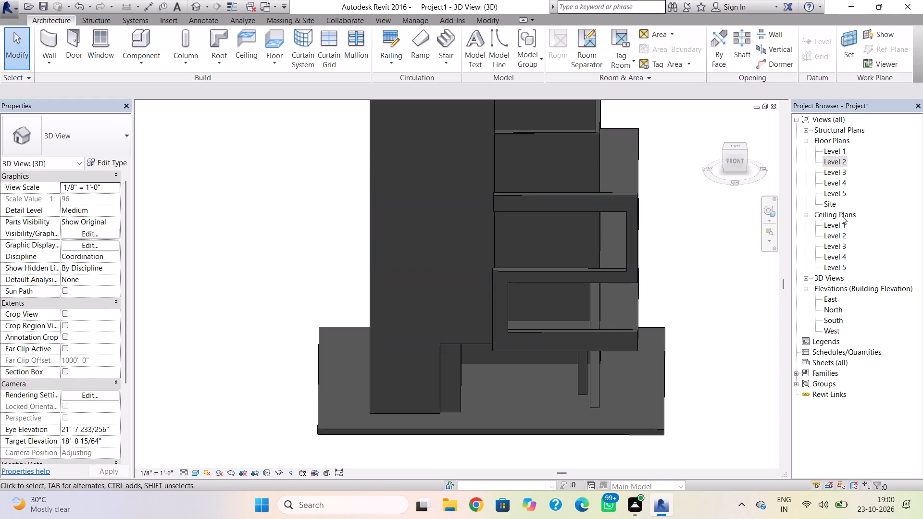
Set the unconnected height of the recessed east-west wall on Level 2 to 12'.
left_click(597, 241)
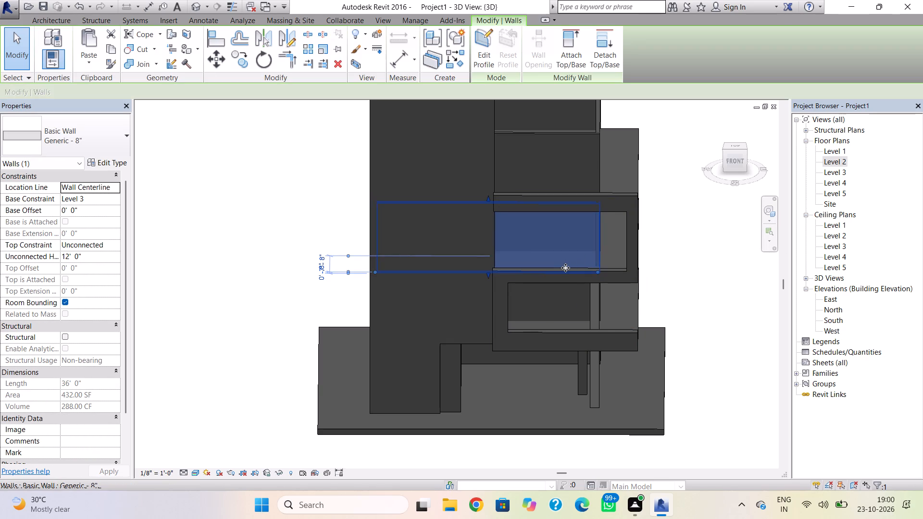
double_click(568, 317)
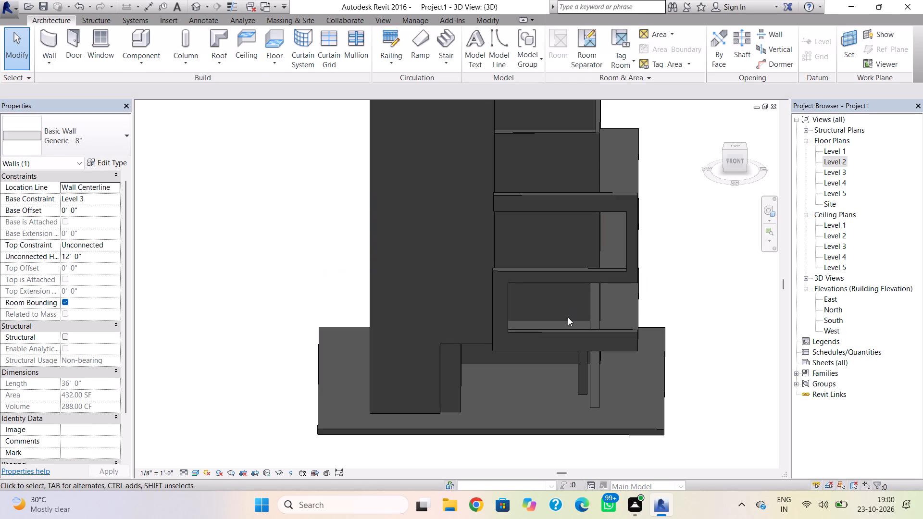
scroll(566, 326, "up", 3)
right_click_drag(567, 327, 583, 318, "shift")
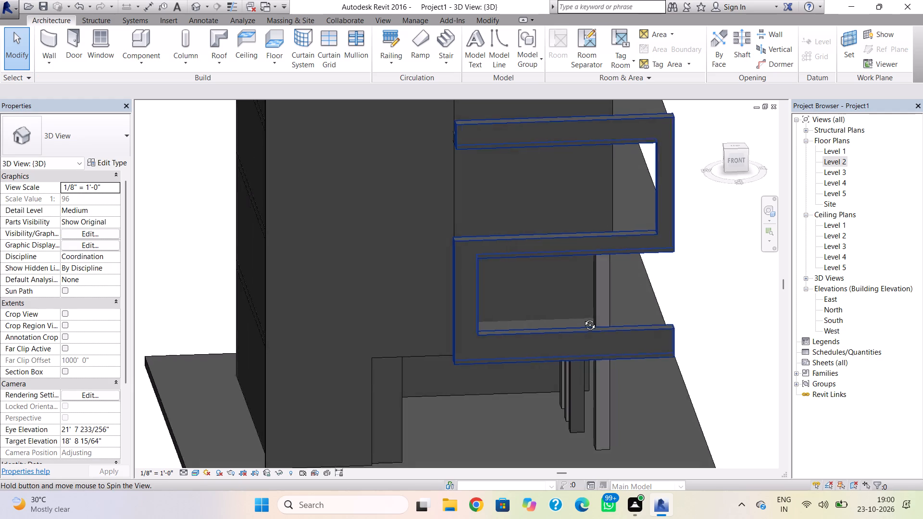
right_click_drag(583, 318, 537, 343, "shift")
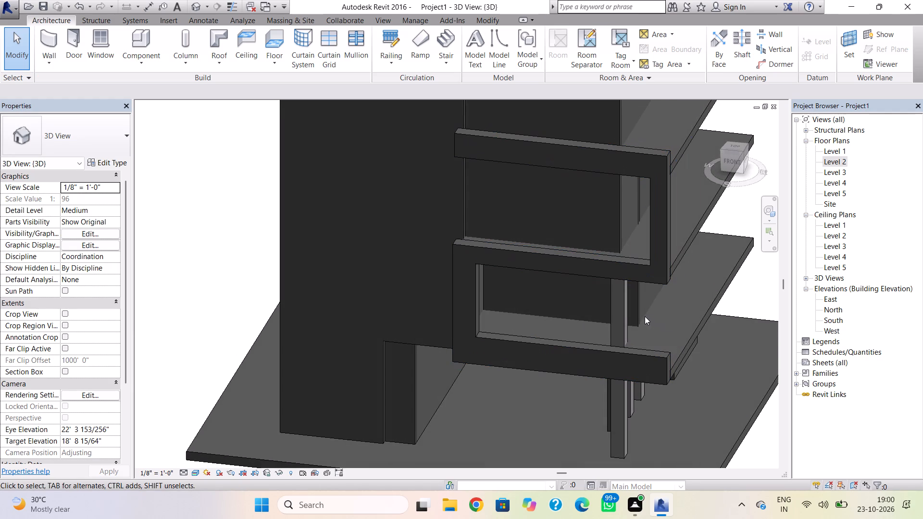
left_click(641, 315)
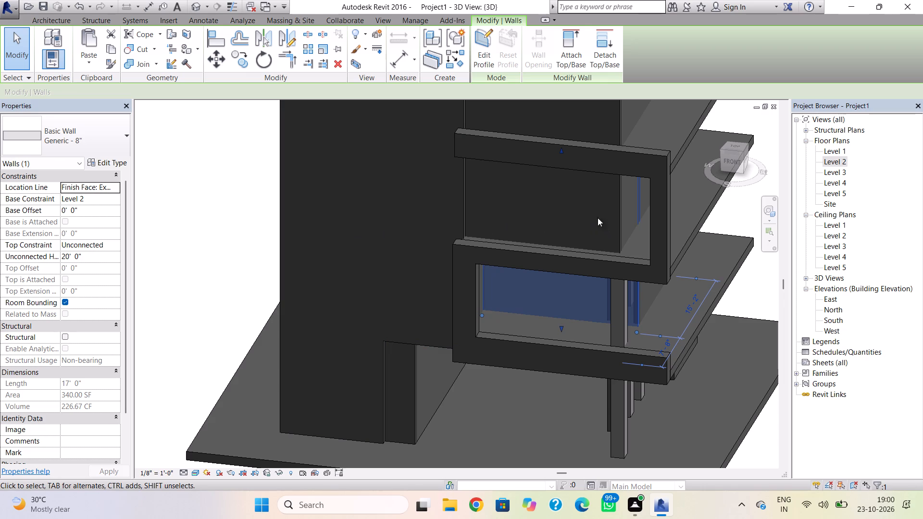
left_click(93, 254)
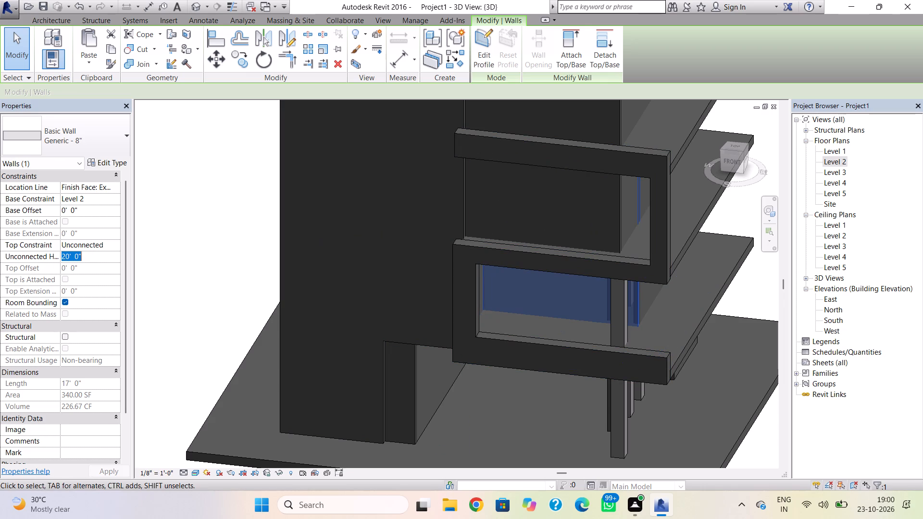
type("12'")
key("Return")
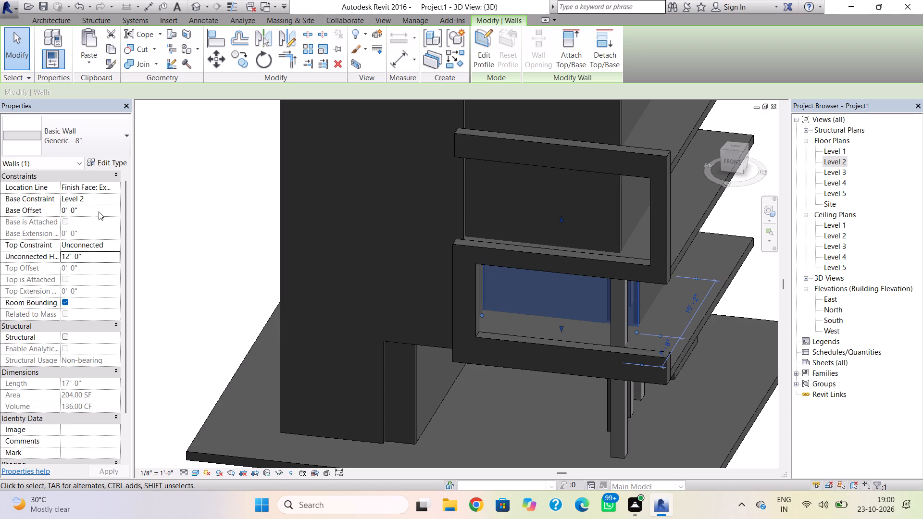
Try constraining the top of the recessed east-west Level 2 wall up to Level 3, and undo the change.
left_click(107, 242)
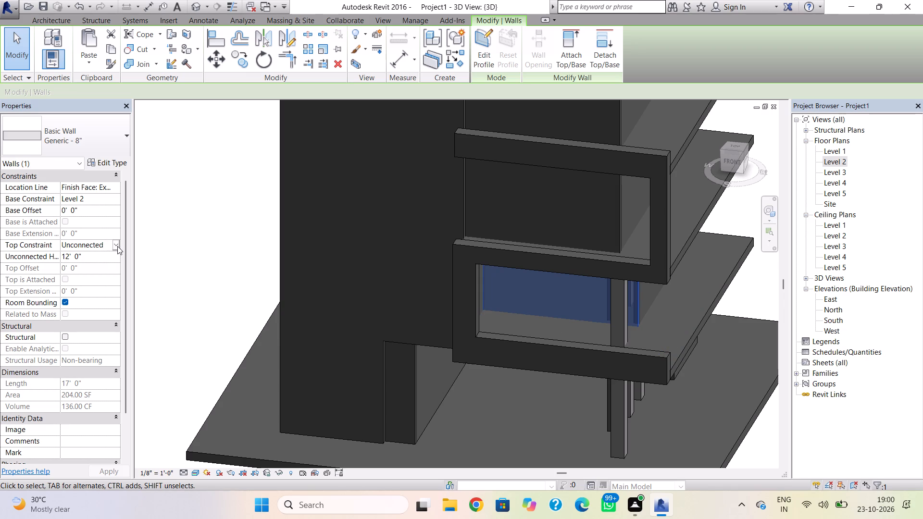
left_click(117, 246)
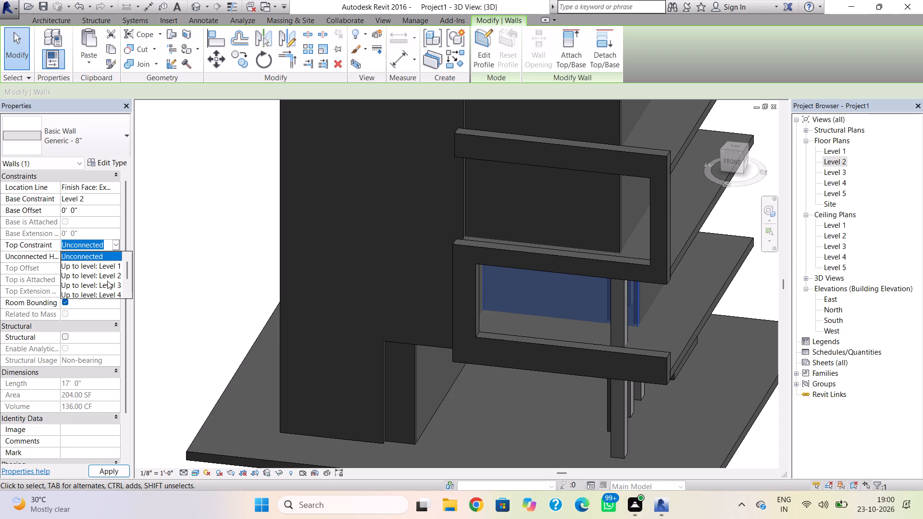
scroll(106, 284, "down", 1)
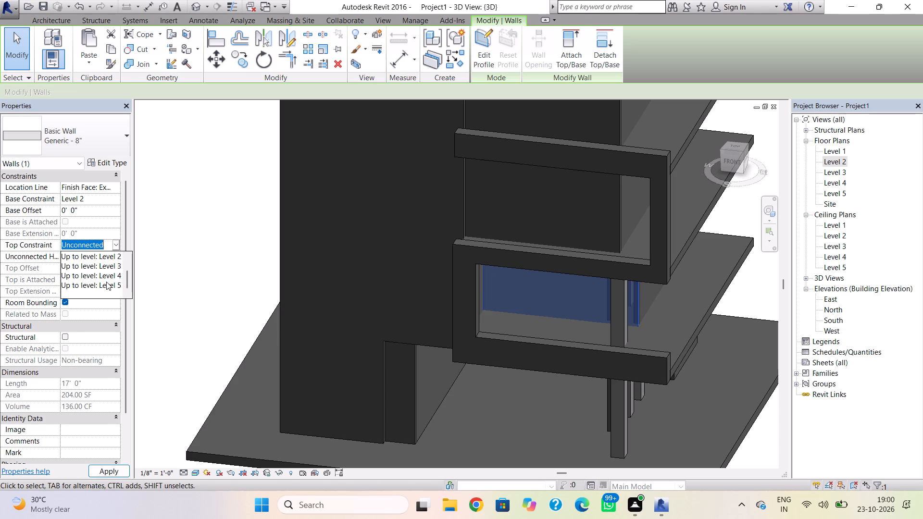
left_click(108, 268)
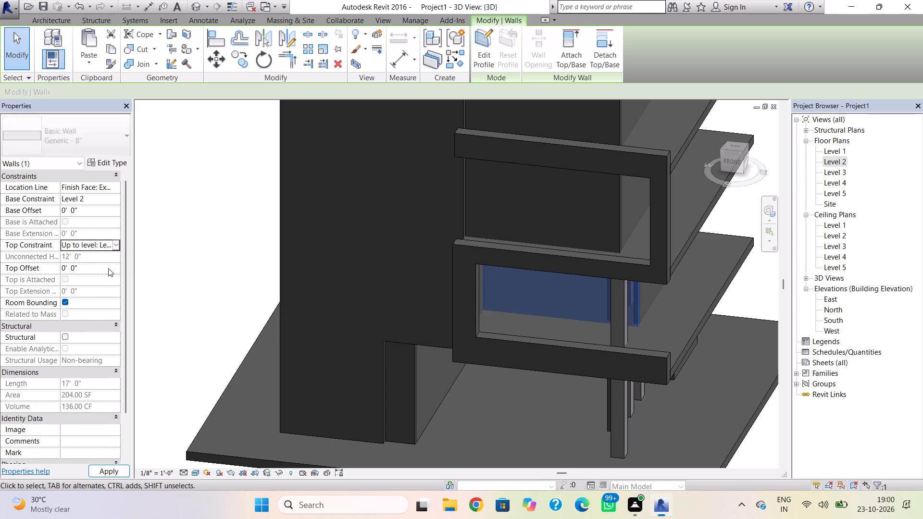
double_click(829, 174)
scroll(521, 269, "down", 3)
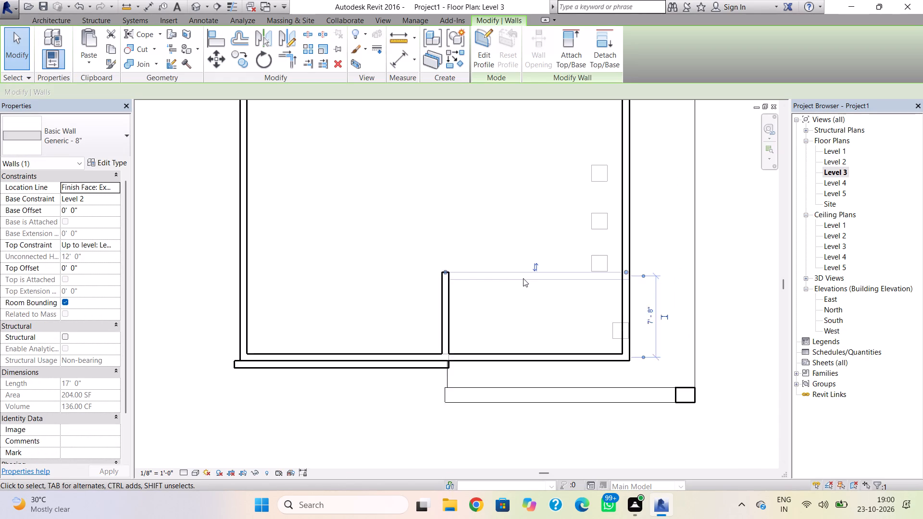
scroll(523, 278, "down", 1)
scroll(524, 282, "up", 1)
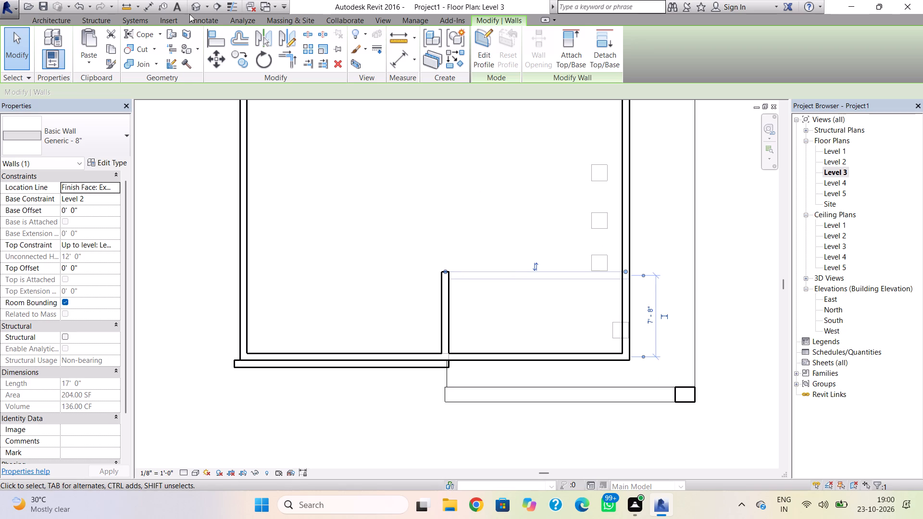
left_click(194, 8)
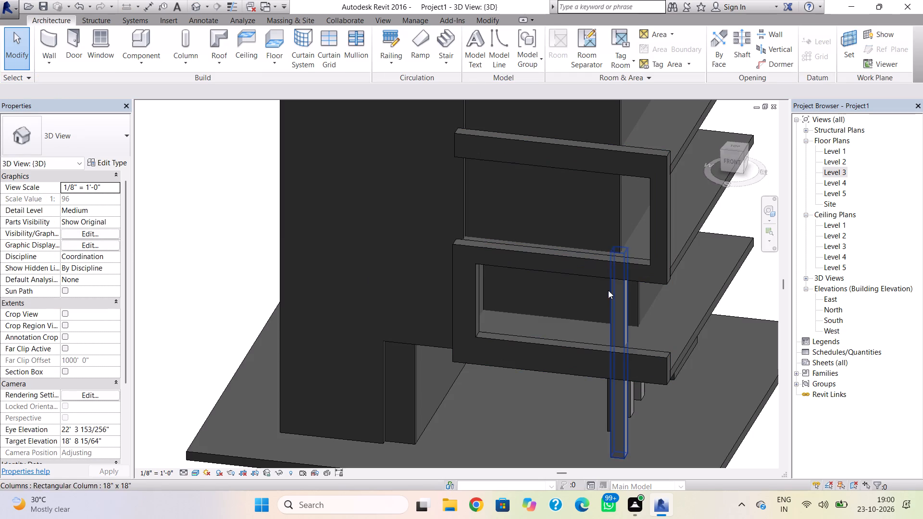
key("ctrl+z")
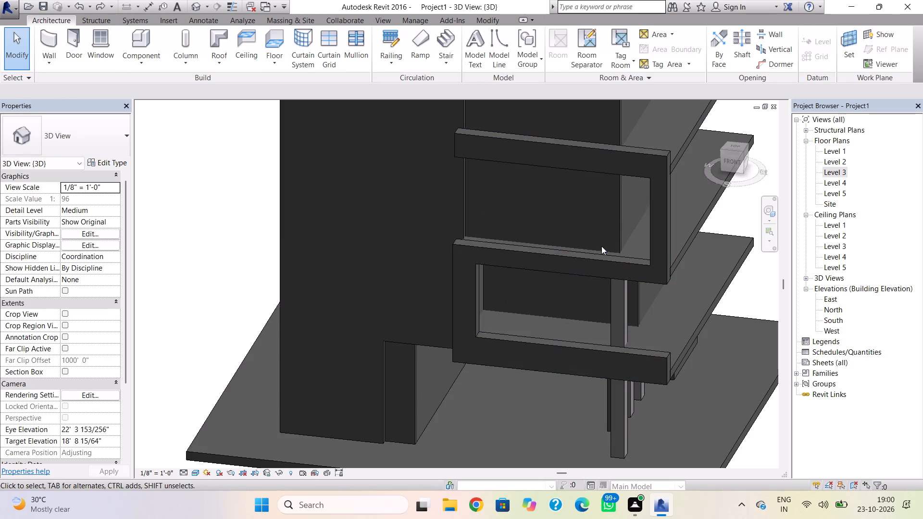
Copy the recessed east-west Level 2 wall and paste it aligned to Level 3.
left_click(638, 292)
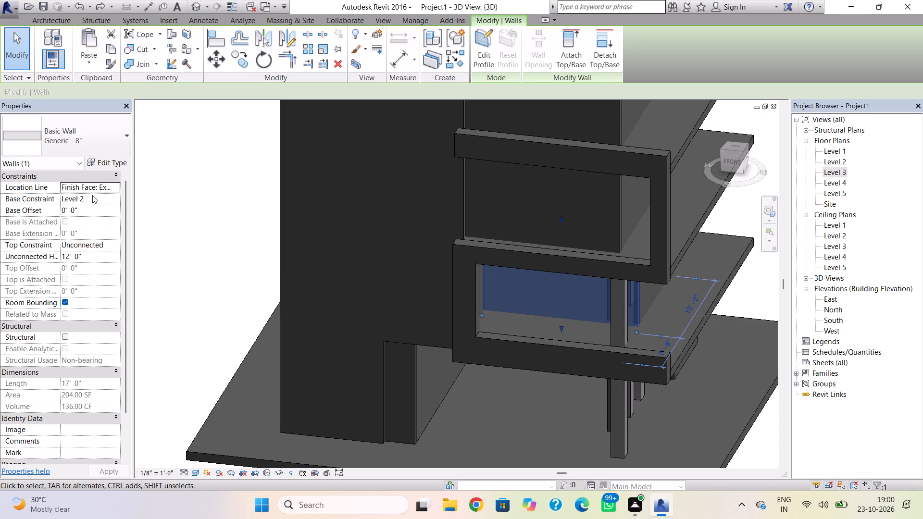
left_click(111, 52)
left_click(96, 68)
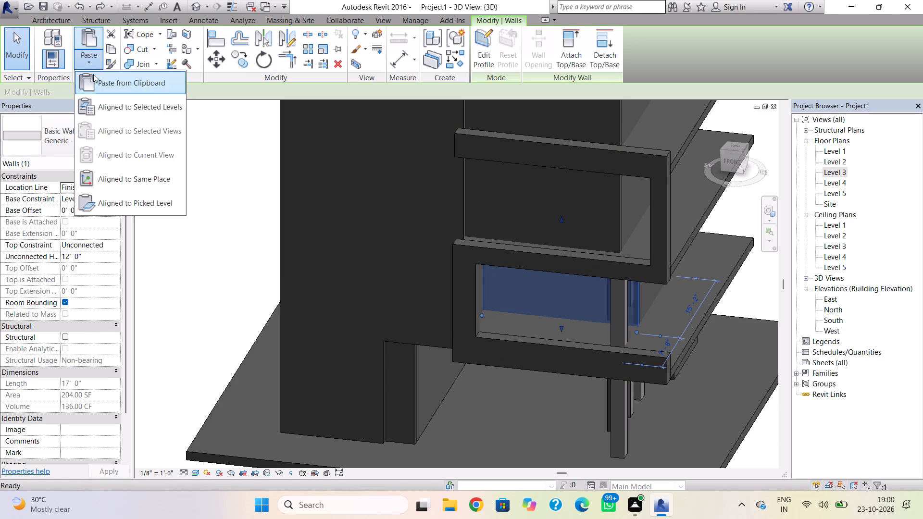
left_click(92, 104)
left_click(462, 185)
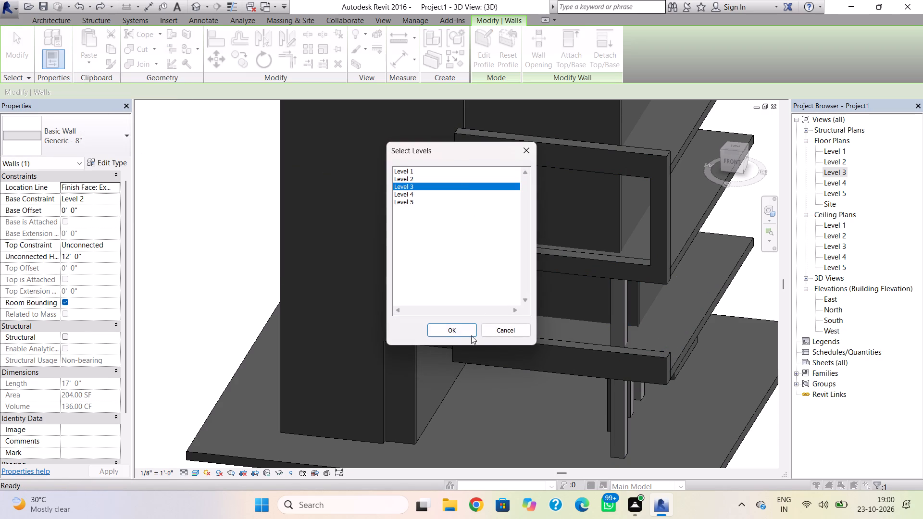
left_click(467, 336)
In the Level 3 plan, shorten the south wall to about 19'-0", ending at the short north-south recess wall.
double_click(834, 172)
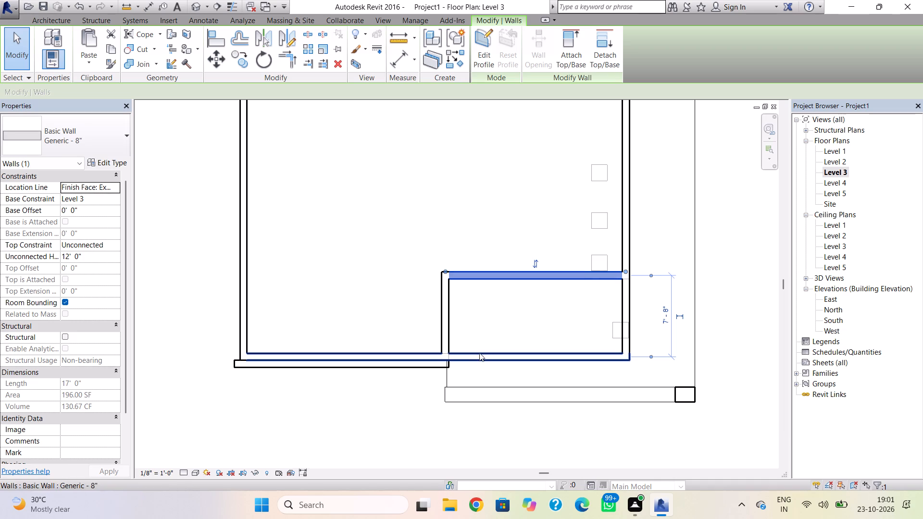
left_click(481, 356)
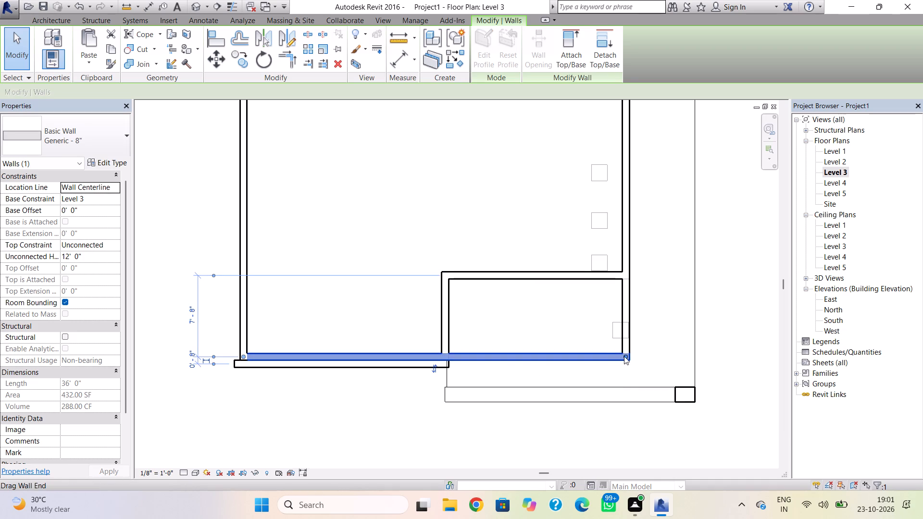
left_click_drag(624, 356, 447, 351)
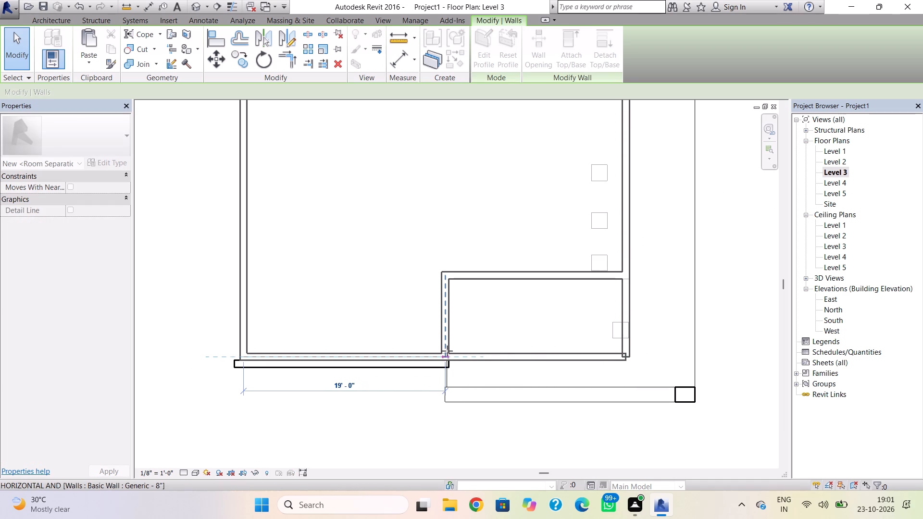
left_click_drag(447, 351, 448, 351)
left_click(459, 345)
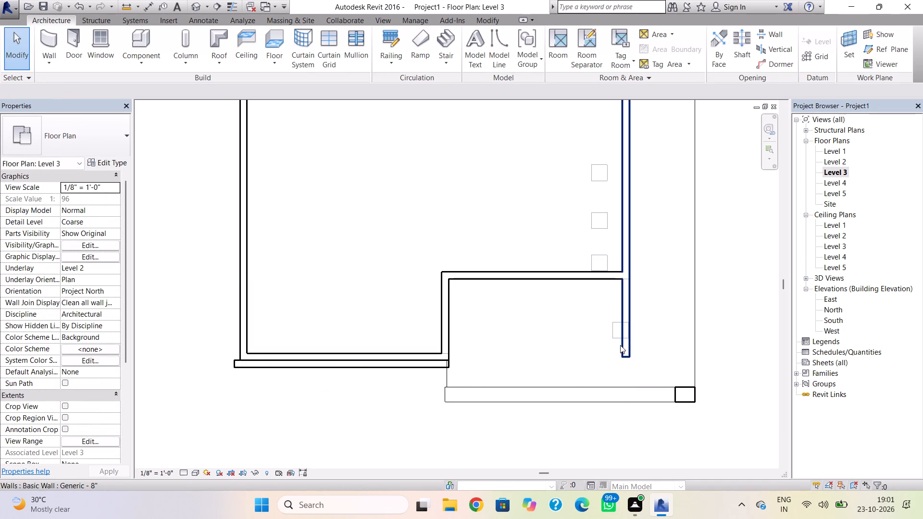
Shorten the Level 3 east wall so its south end meets the recessed east-west wall, opening the southeast corner.
left_click(623, 348)
left_click_drag(628, 355, 624, 280)
left_click(655, 295)
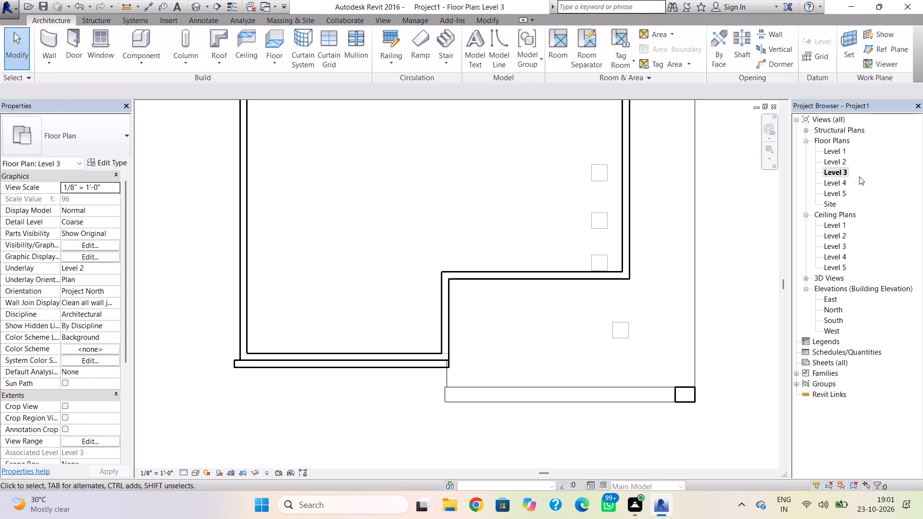
In the Level 2 plan, nudge the column just inside the recess corner east until its center is 0'-6" from the east wall's centerline.
double_click(847, 161)
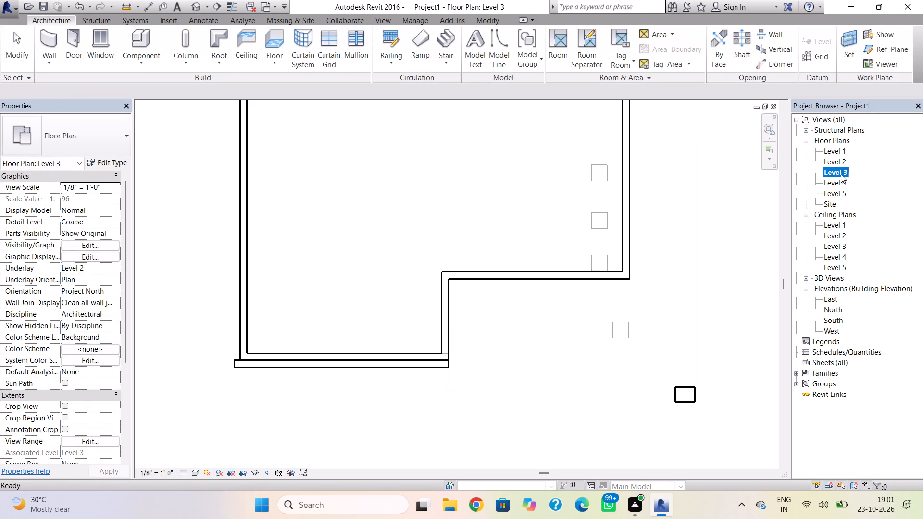
left_click(841, 174)
double_click(840, 164)
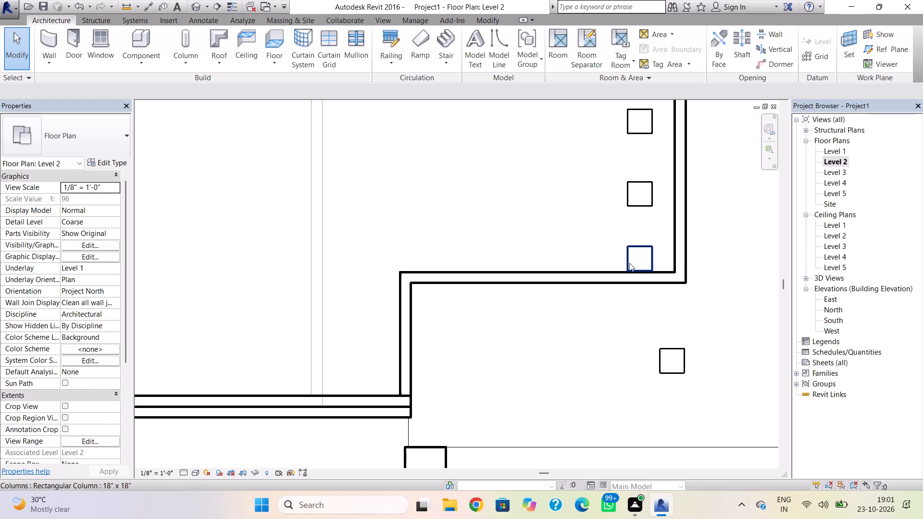
left_click(643, 249)
key("Right")
key("Right")
key("Right")
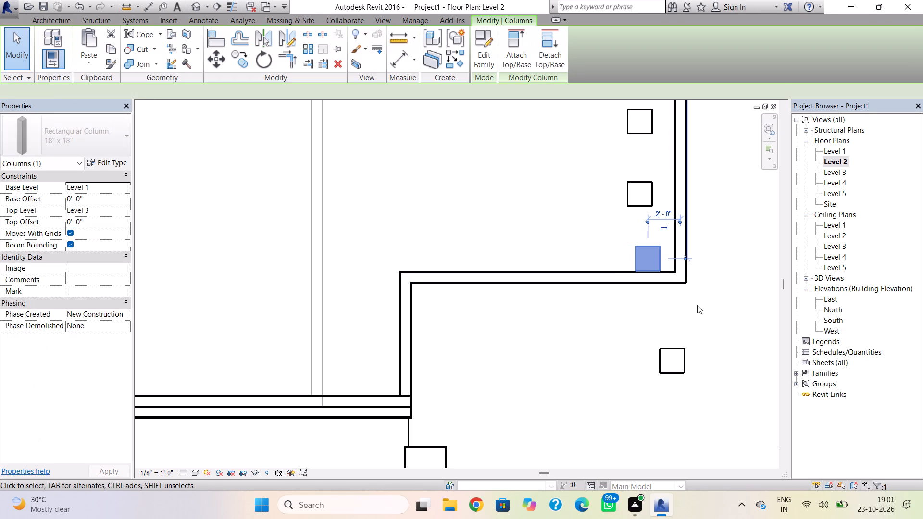
key("Right")
key("Right")
key("Right")
key("Right")
key("Right")
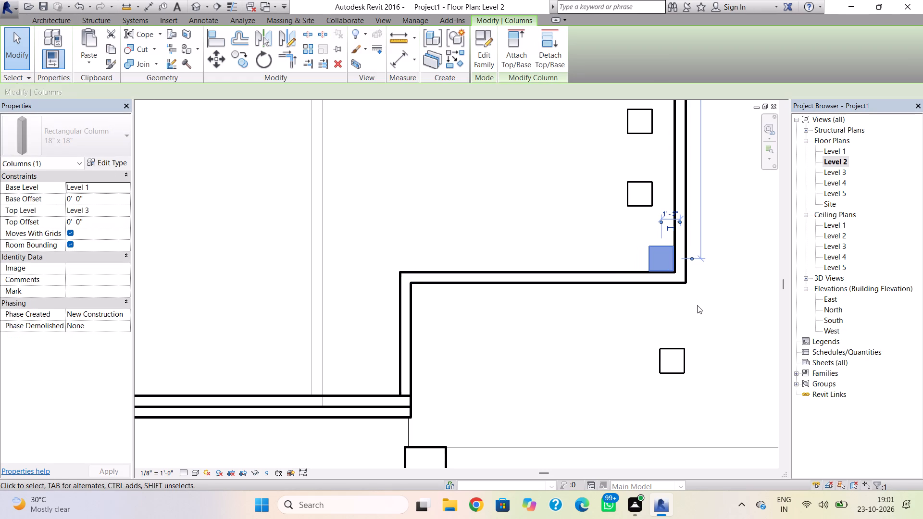
key("Right")
key("Right")
key("Right")
key("Right")
key("Right")
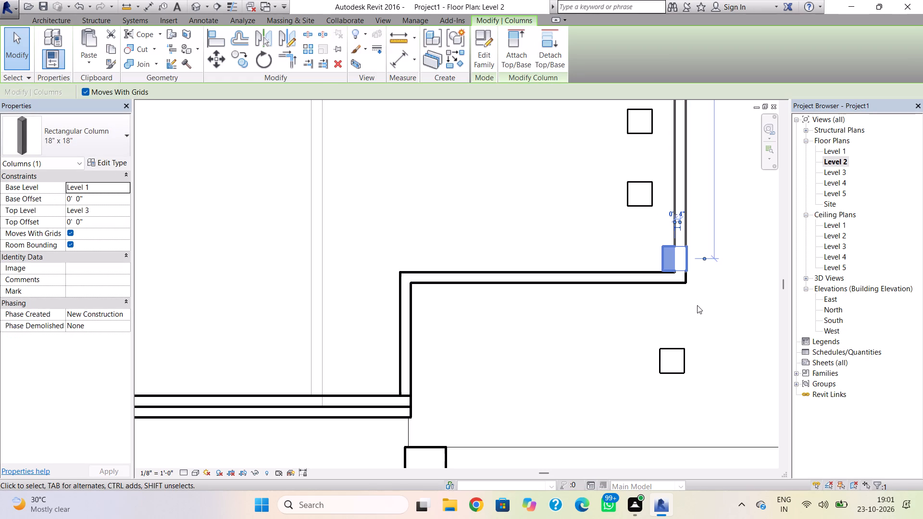
key("Left")
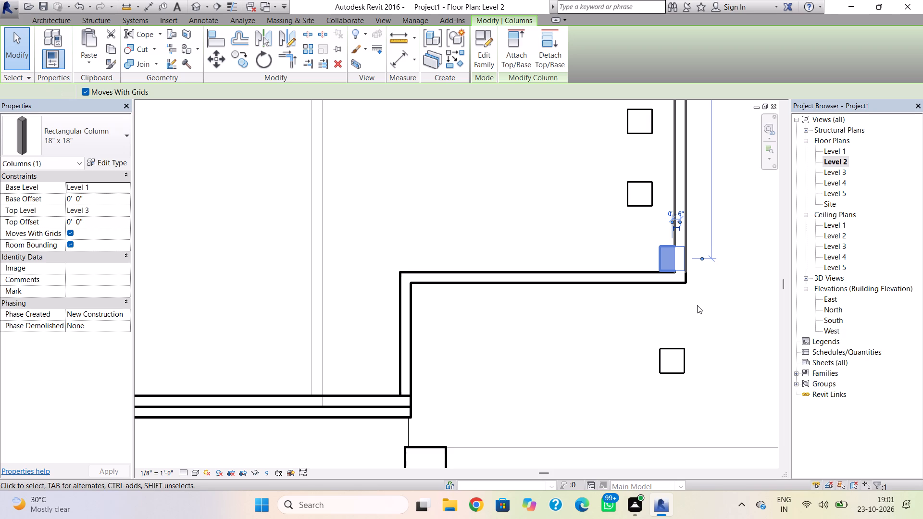
Nudge the free-standing southernmost column slightly south, to 5'-4" from the recessed east-west wall.
left_click(672, 349)
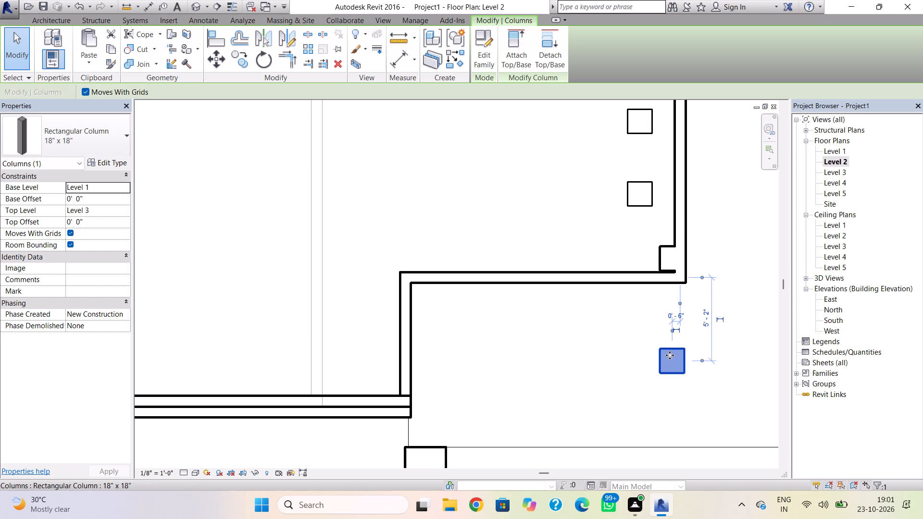
key("Down")
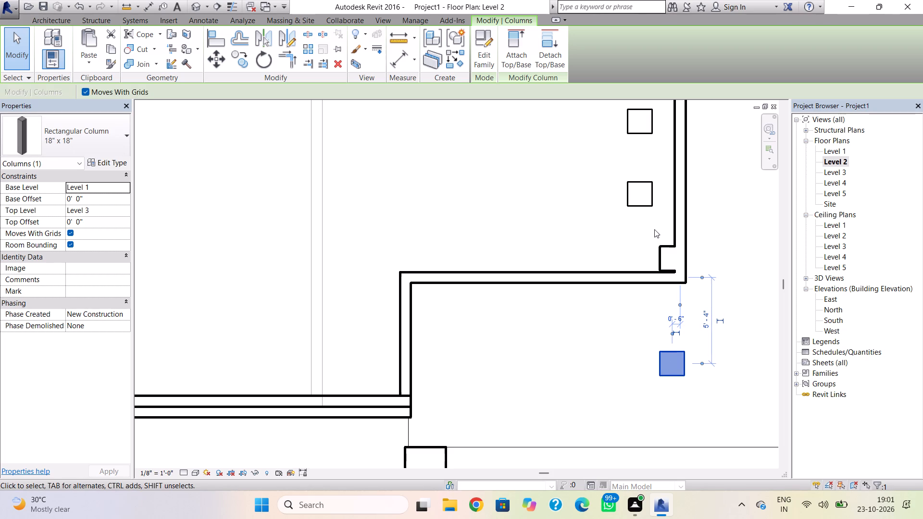
Nudge the second column north of the recess east into line with the corner column, 0'-6" from the east wall's centerline.
left_click(640, 206)
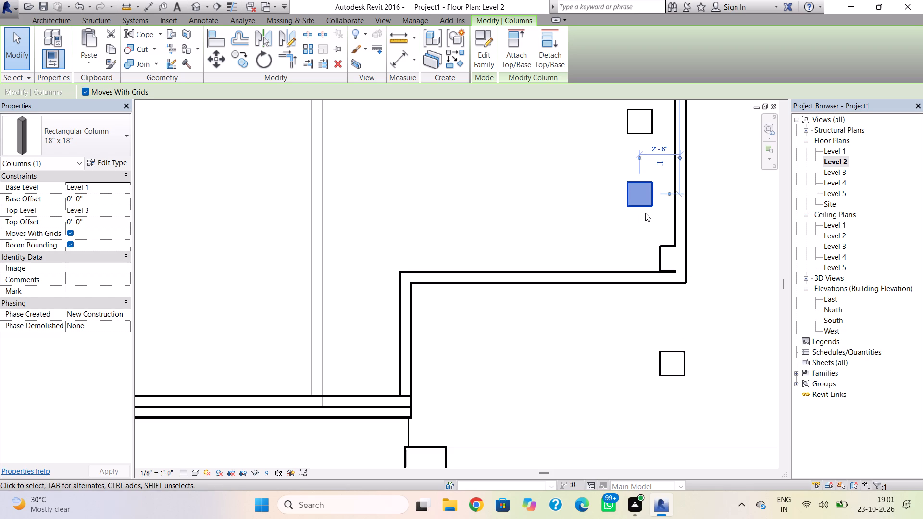
key("Left")
key("Right")
key("Right")
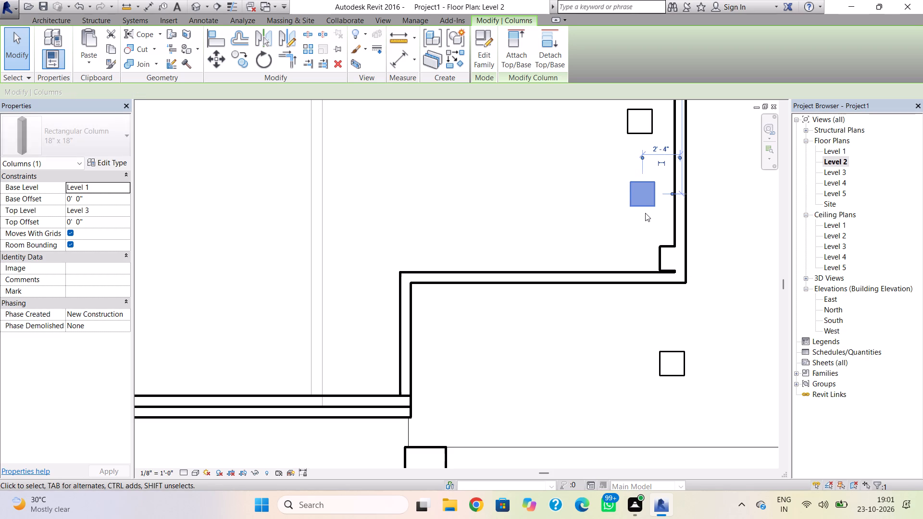
key("Right")
key("Right")
key("Right")
key("Right")
key("Right")
key("Right")
key("Right")
key("Right")
key("Right")
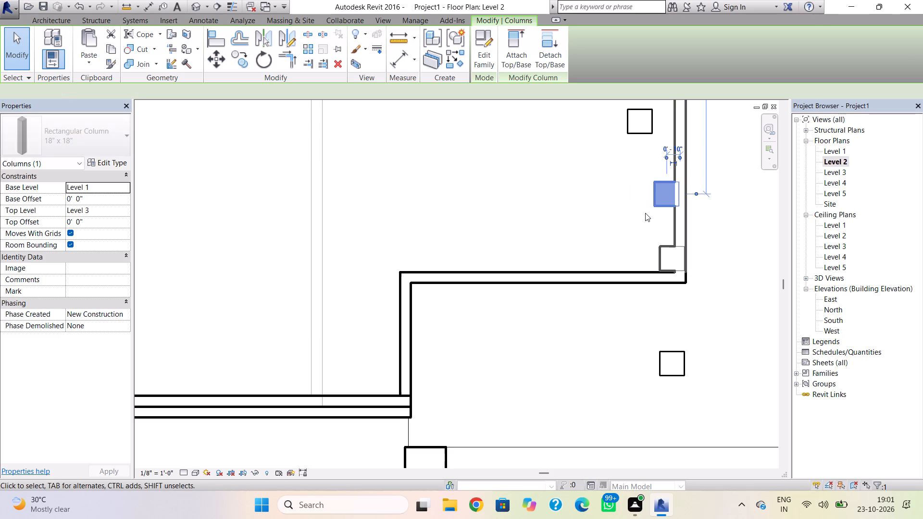
key("Right")
key("Right")
key("Right")
key("Right")
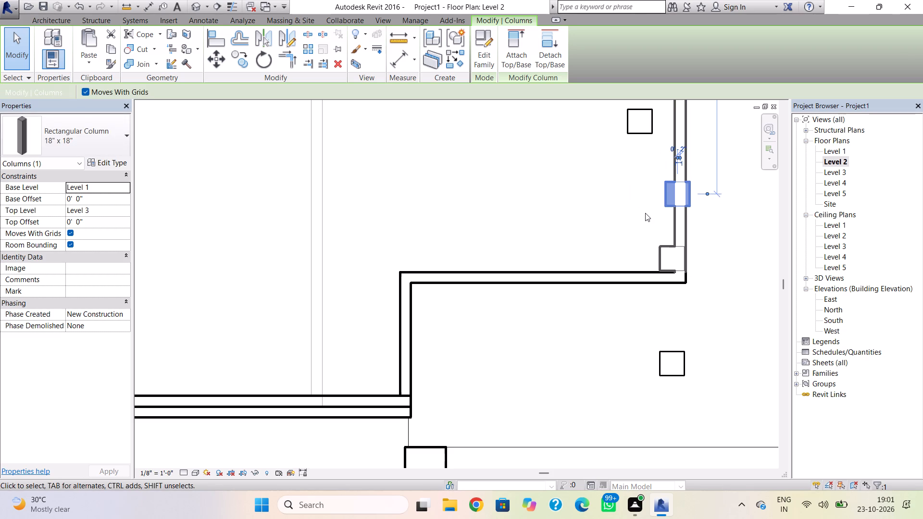
key("Left")
key("Left")
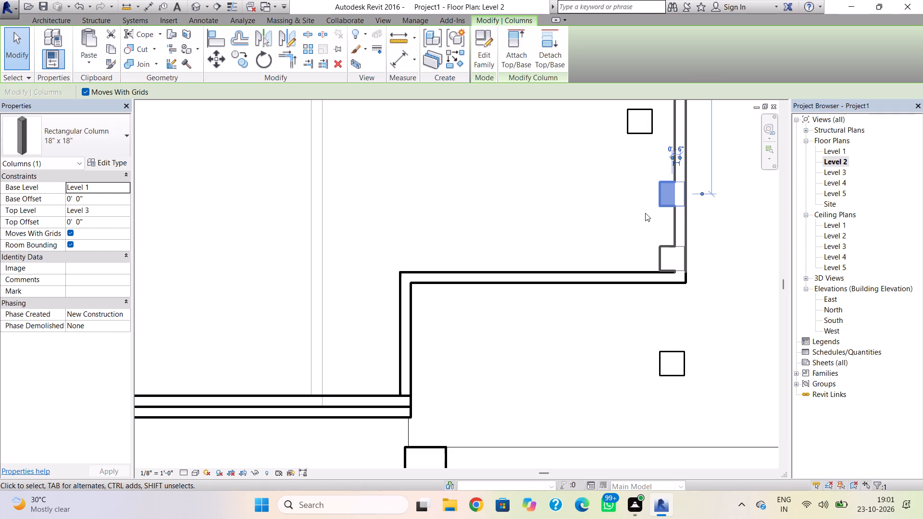
left_click(633, 134)
left_click(660, 201)
key("Right")
key("Right")
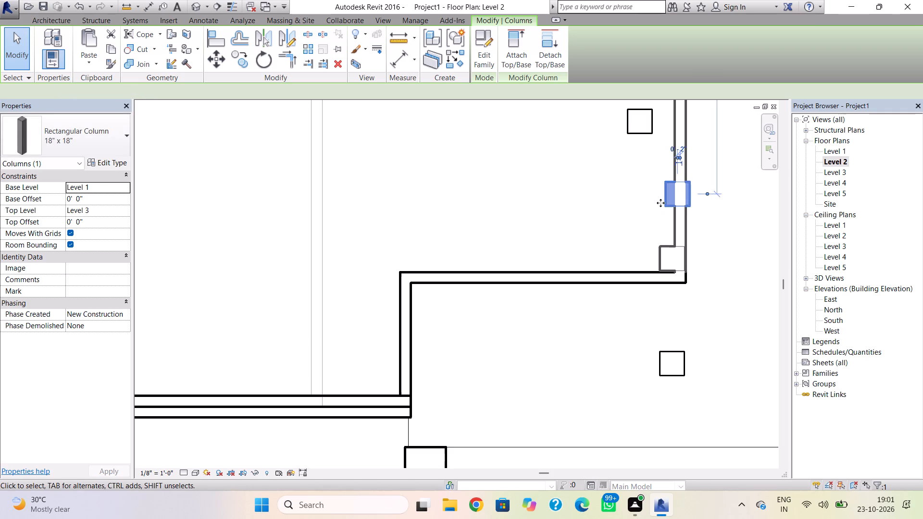
key("Right")
key("Left")
key("Left")
key("Left")
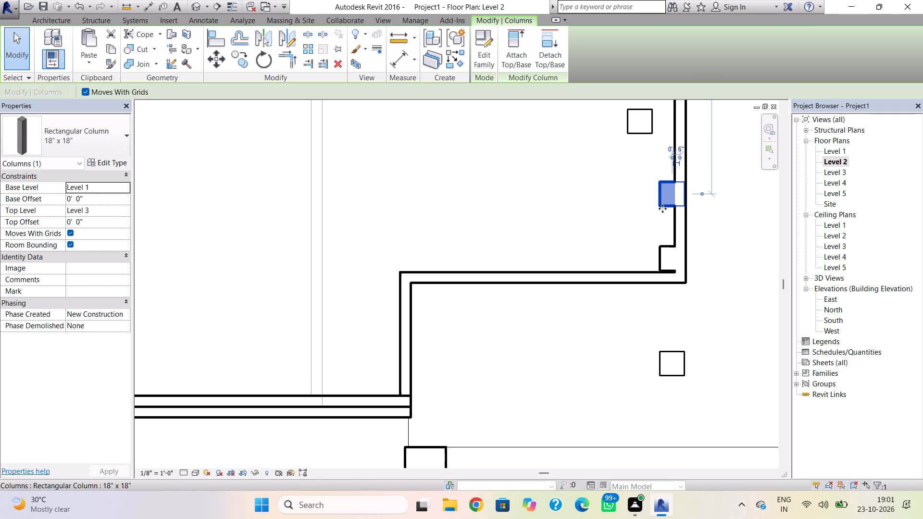
left_click(640, 215)
Nudge the third column north of the recess east until it lines up with the two columns set into the east wall.
left_click(629, 129)
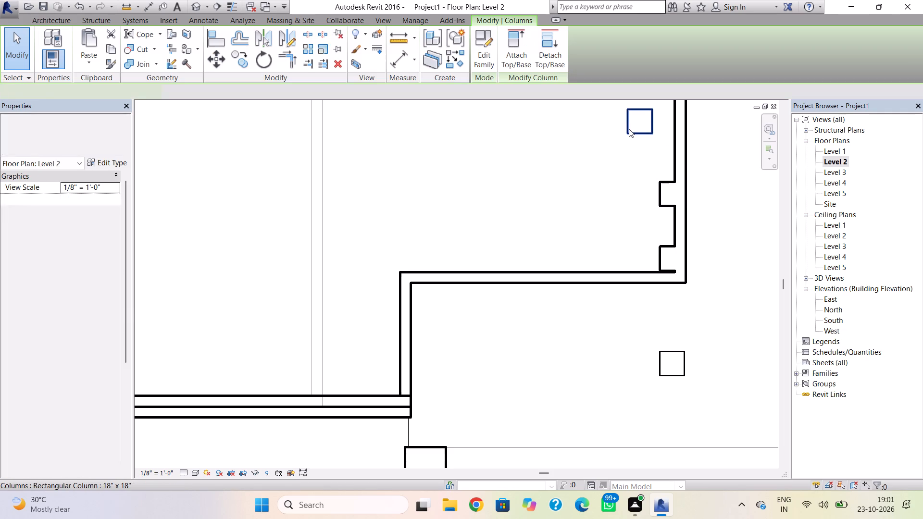
key("Right")
key("Right")
key("Right")
key("Right")
key("Right")
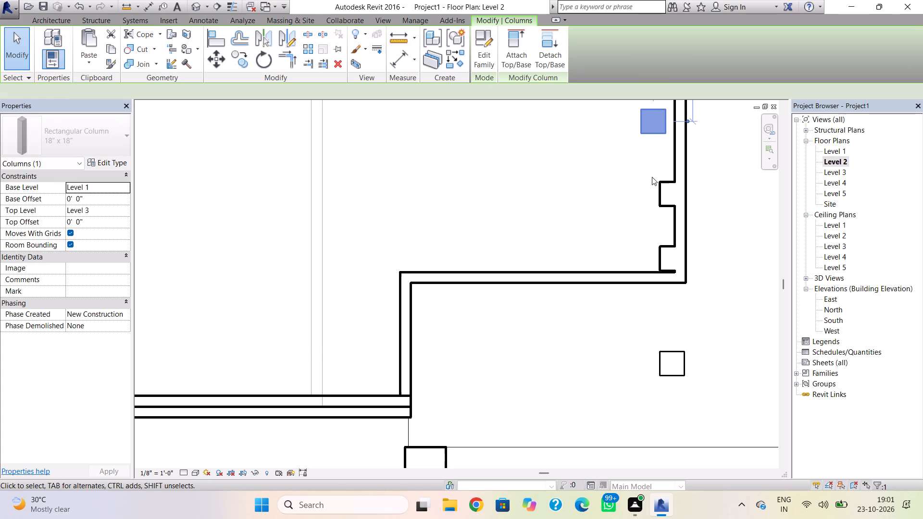
key("Right")
key("Right")
key("Right")
key("Right")
key("Right")
key("Right")
key("Right")
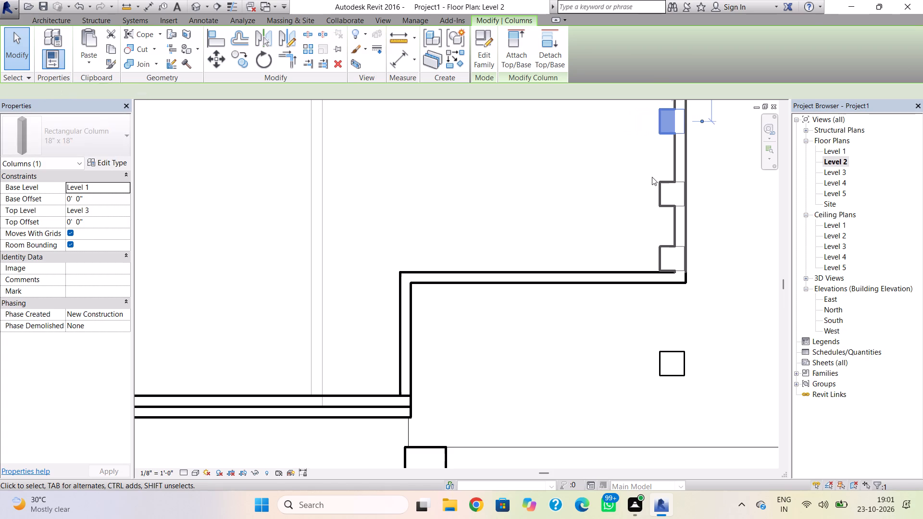
key("Right")
key("Left")
Examine the building's front facade, S-shaped frame and columns in the 3D view.
left_click(702, 227)
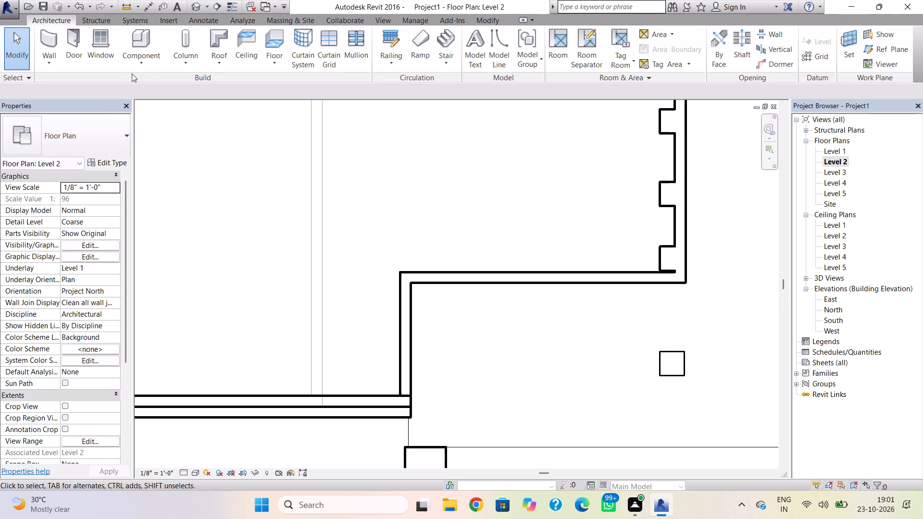
left_click(199, 11)
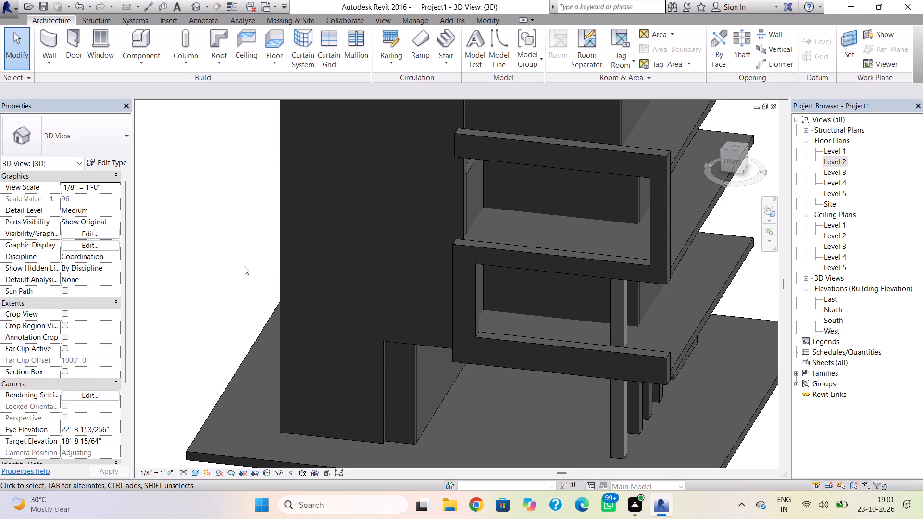
right_click_drag(317, 365, 349, 287, "shift")
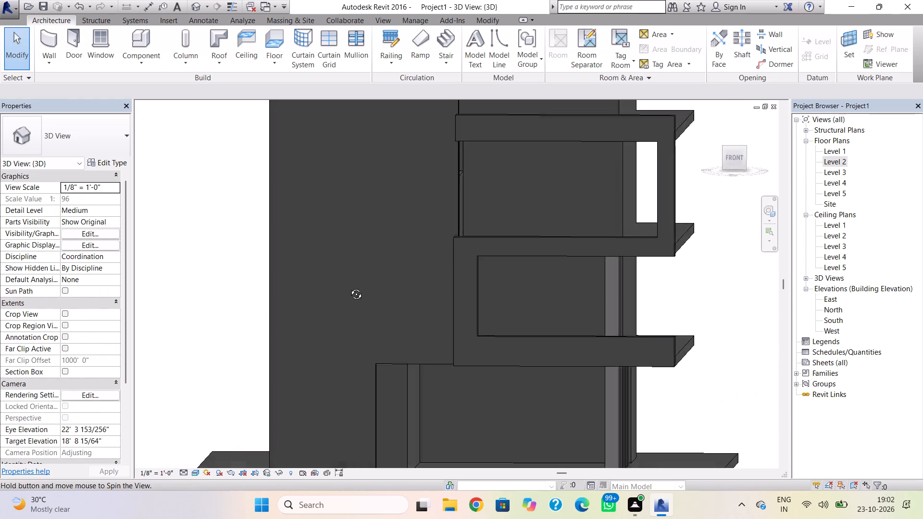
right_click_drag(349, 287, 312, 362, "shift")
right_click_drag(314, 360, 324, 349, "shift")
right_click_drag(337, 334, 334, 351, "shift")
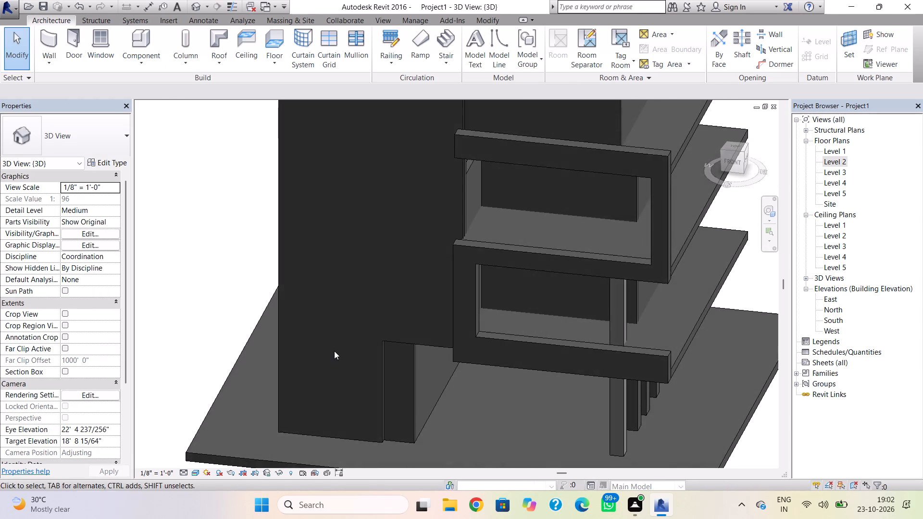
scroll(334, 351, "down", 2)
middle_click_drag(334, 352, 331, 371)
In the Level 4 plan, draw two Generic - 8" walls over the underlaid recess outline, 7'-8" north from the south wall and east to the east wall.
double_click(842, 183)
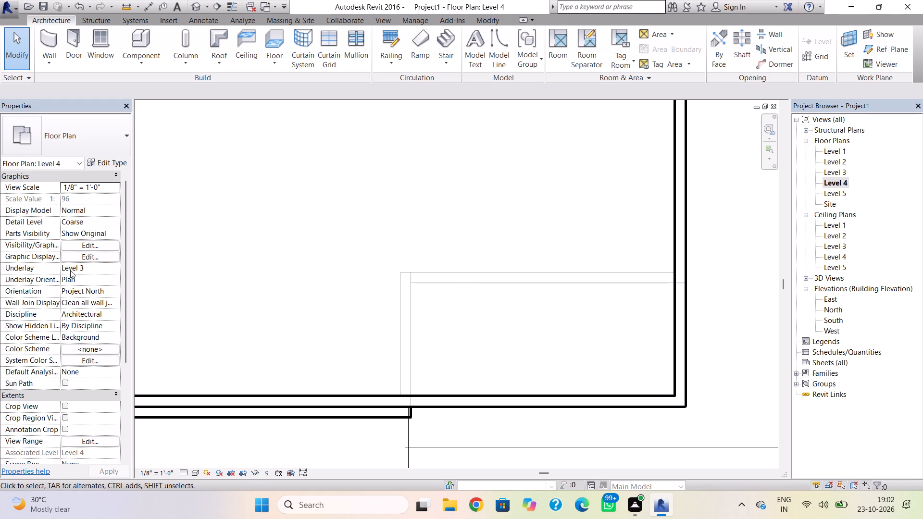
left_click(57, 44)
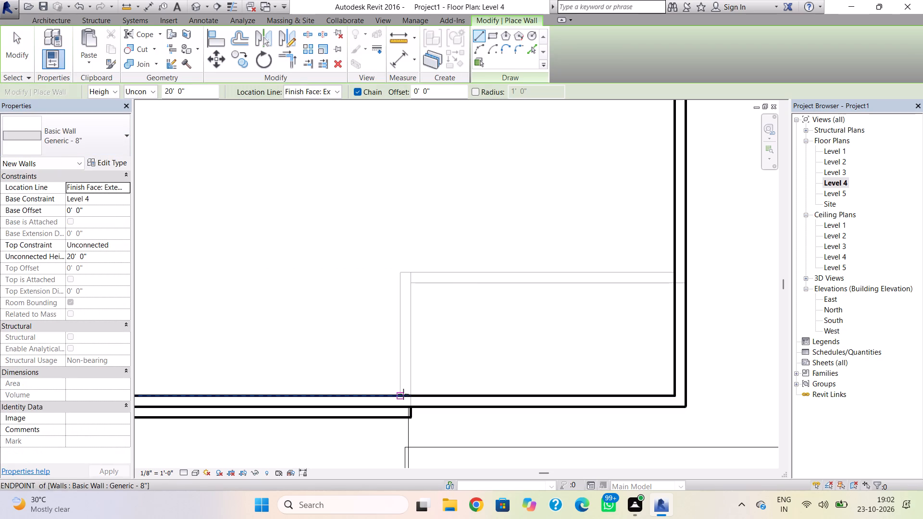
left_click(410, 395)
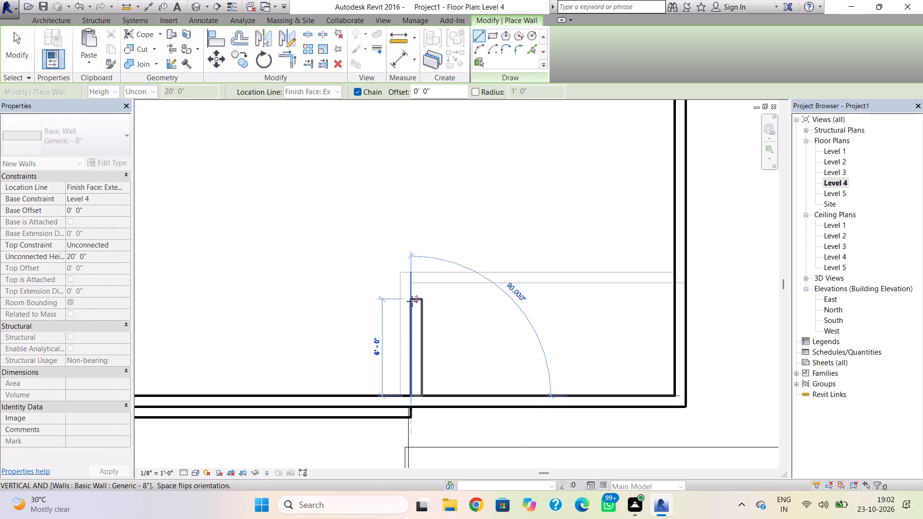
key("space")
left_click(411, 272)
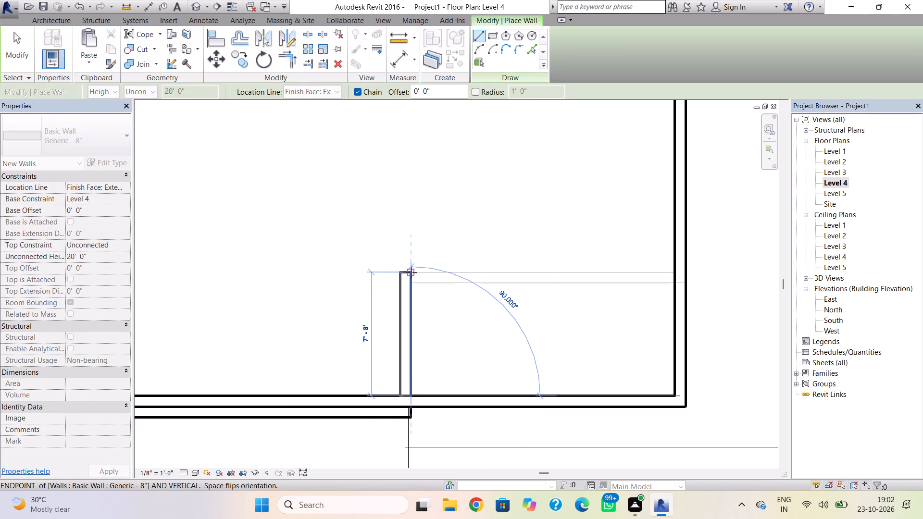
key("space")
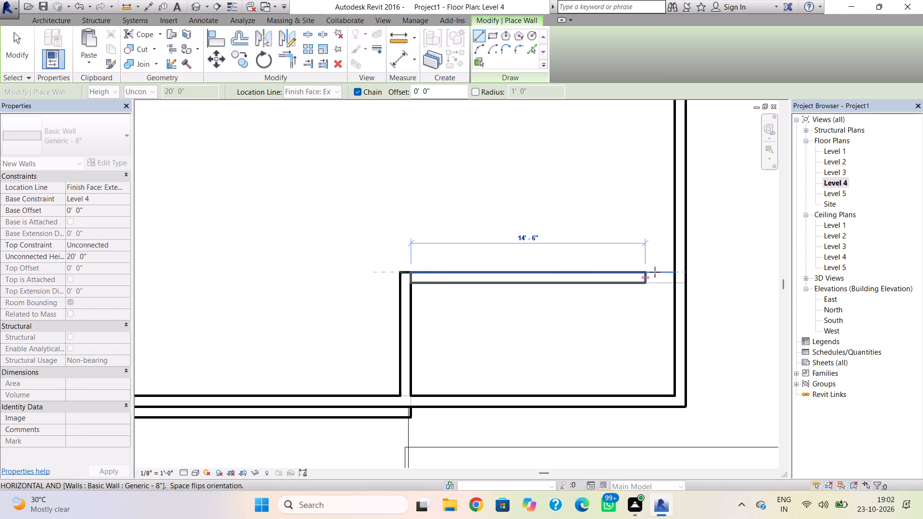
left_click(675, 269)
key("Escape")
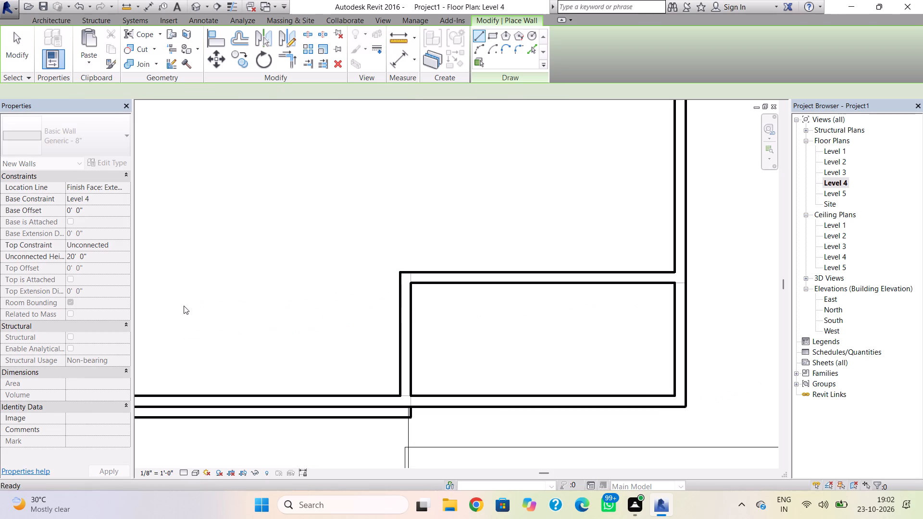
key("Escape")
Shorten the Level 4 east and south walls back to the new recess walls, opening the southeast corner.
left_click(687, 368)
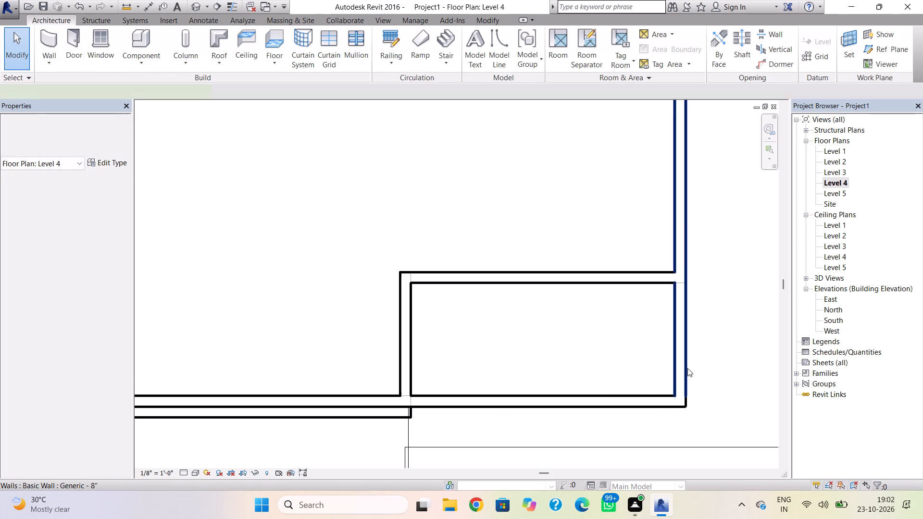
left_click_drag(679, 401, 682, 381)
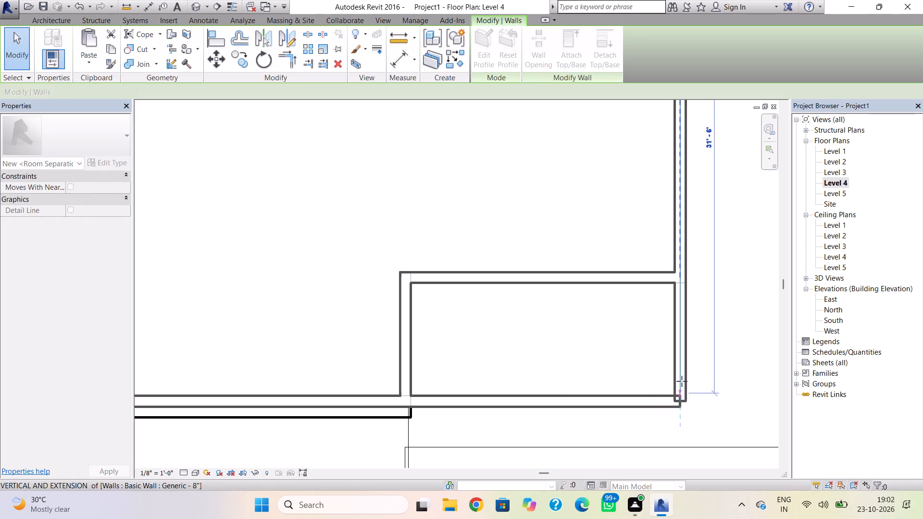
left_click_drag(682, 381, 685, 278)
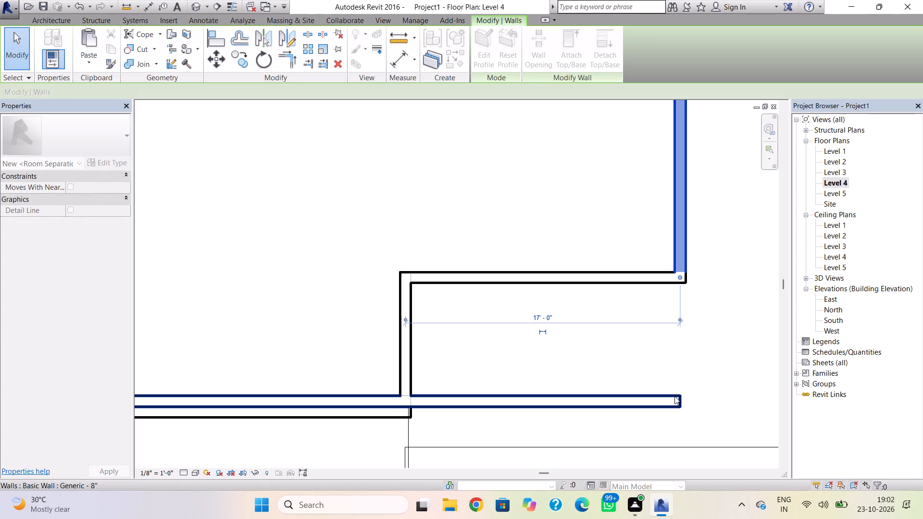
left_click(674, 398)
left_click_drag(681, 400, 415, 406)
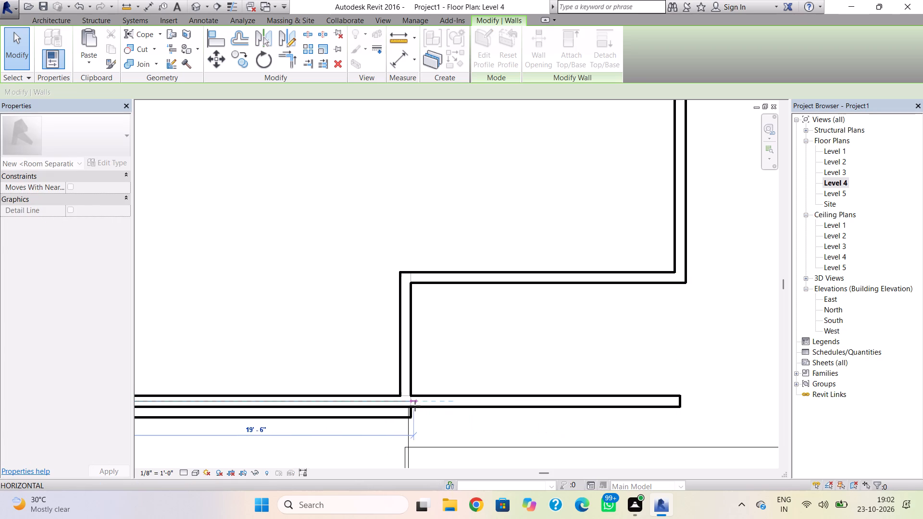
left_click_drag(415, 406, 414, 406)
left_click_drag(414, 401, 409, 401)
left_click(498, 390)
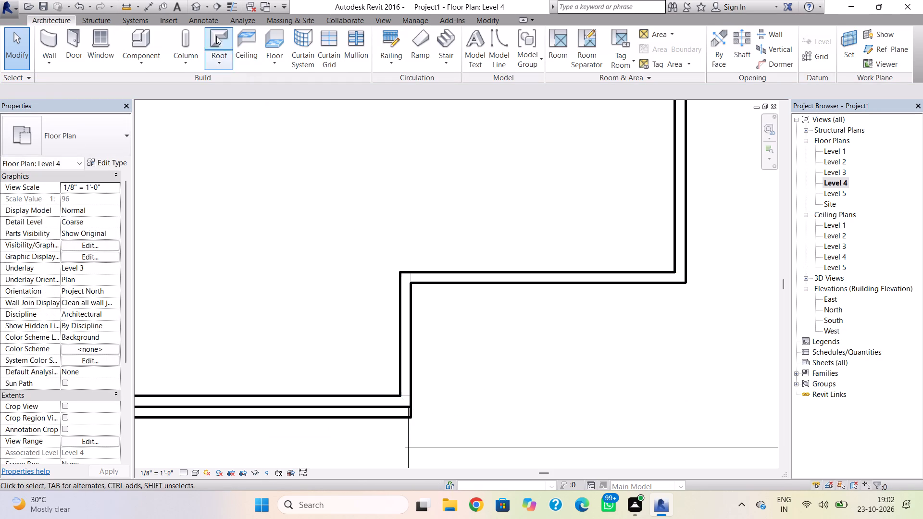
Inspect the Level 4 recess walls in 3D from the front and the east side.
left_click(194, 9)
scroll(509, 328, "down", 1)
middle_click_drag(509, 328, 487, 428)
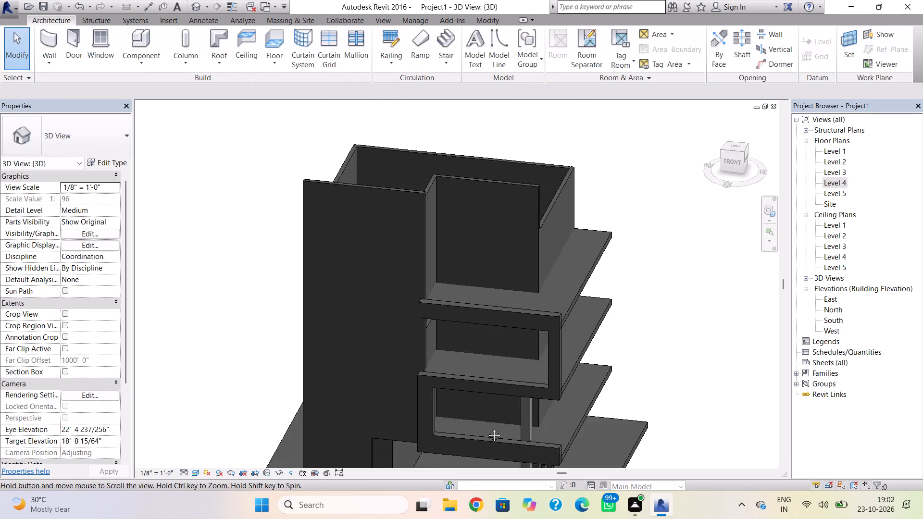
middle_click_drag(487, 428, 487, 429)
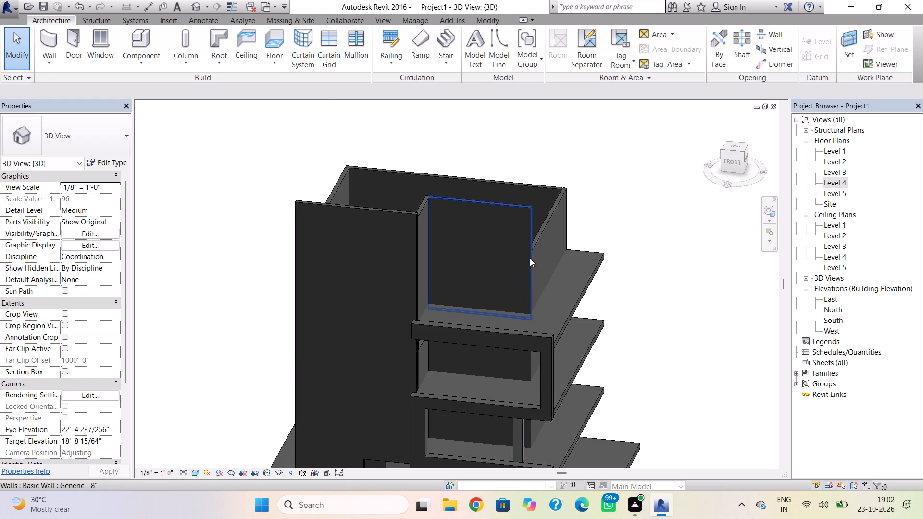
left_click(530, 243)
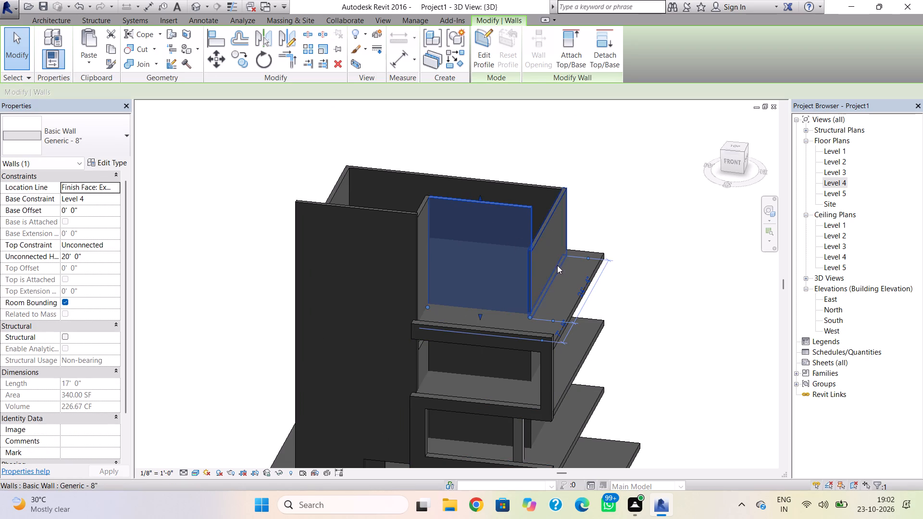
right_click_drag(536, 322, 399, 248, "shift")
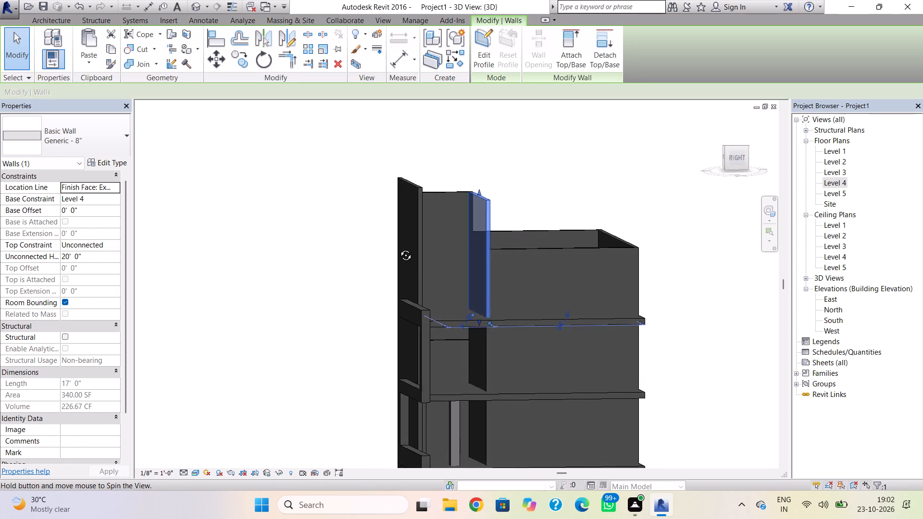
right_click_drag(399, 248, 424, 280, "shift")
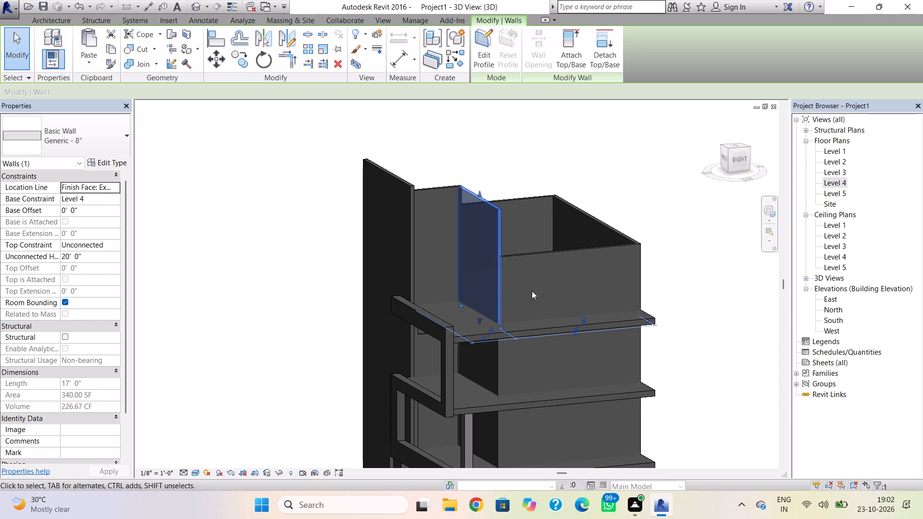
key("Escape")
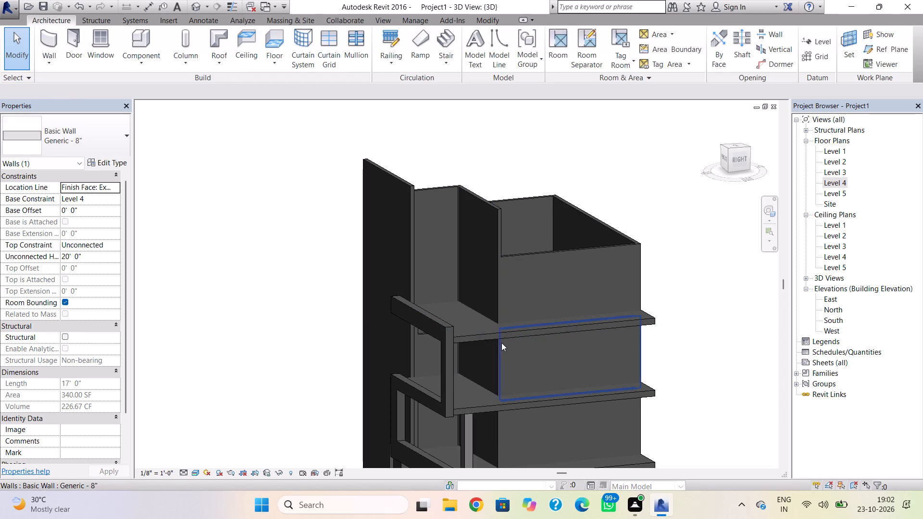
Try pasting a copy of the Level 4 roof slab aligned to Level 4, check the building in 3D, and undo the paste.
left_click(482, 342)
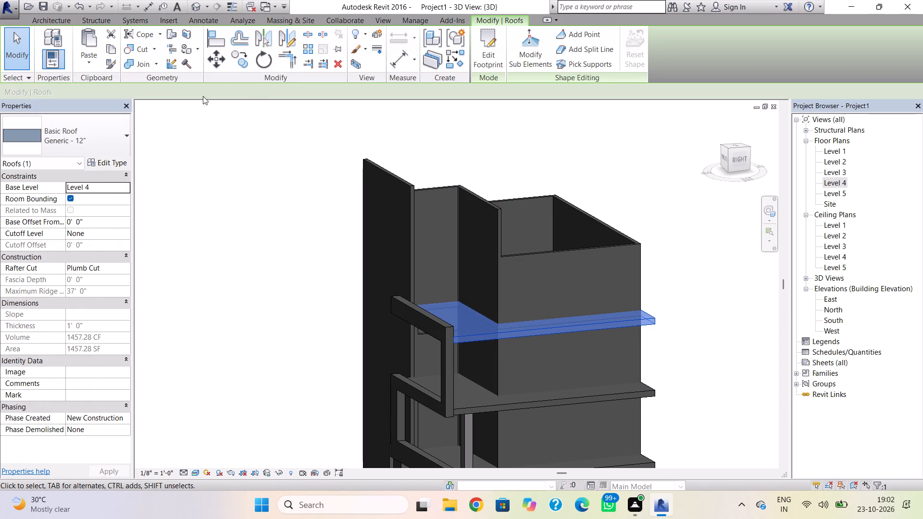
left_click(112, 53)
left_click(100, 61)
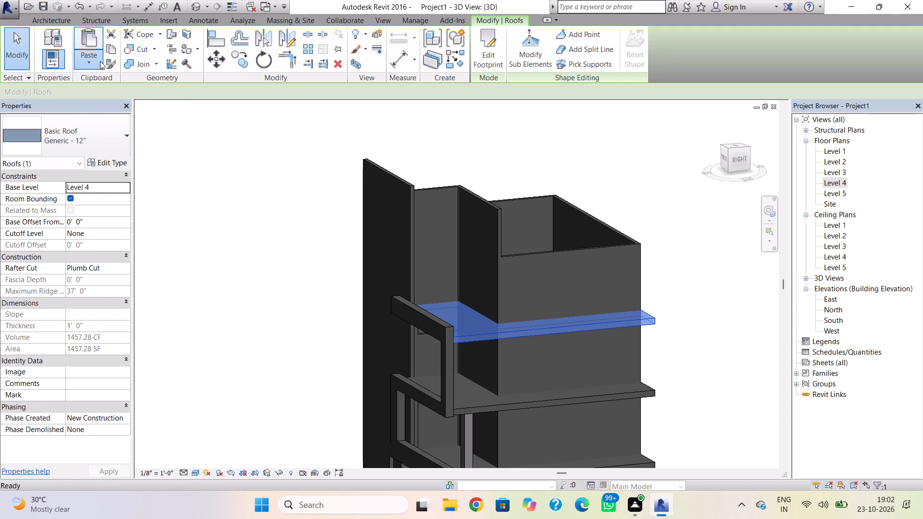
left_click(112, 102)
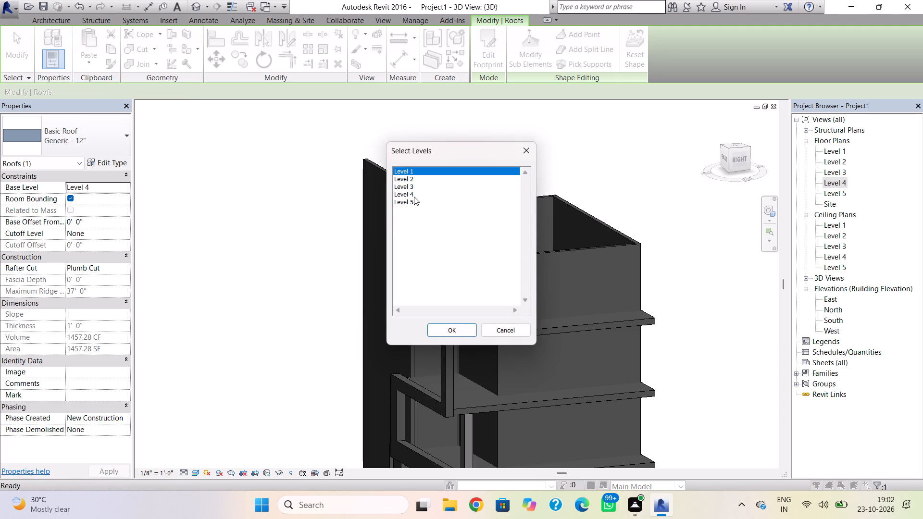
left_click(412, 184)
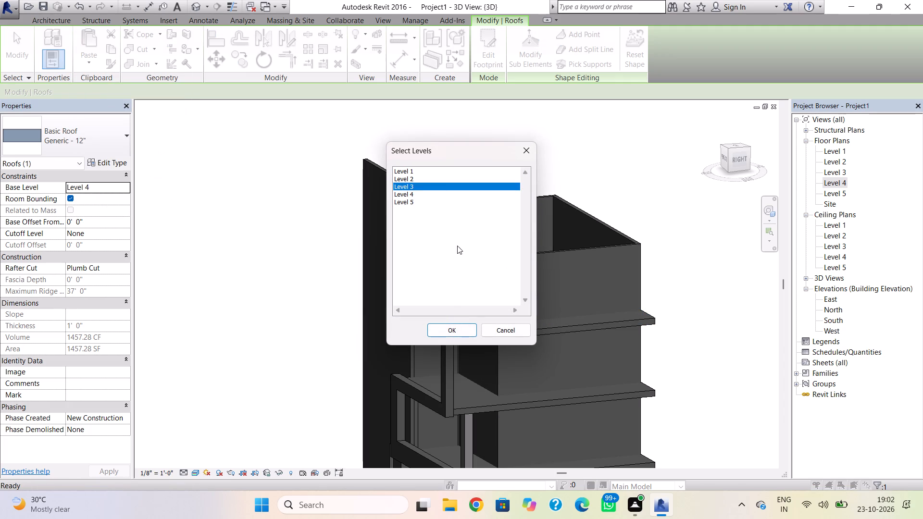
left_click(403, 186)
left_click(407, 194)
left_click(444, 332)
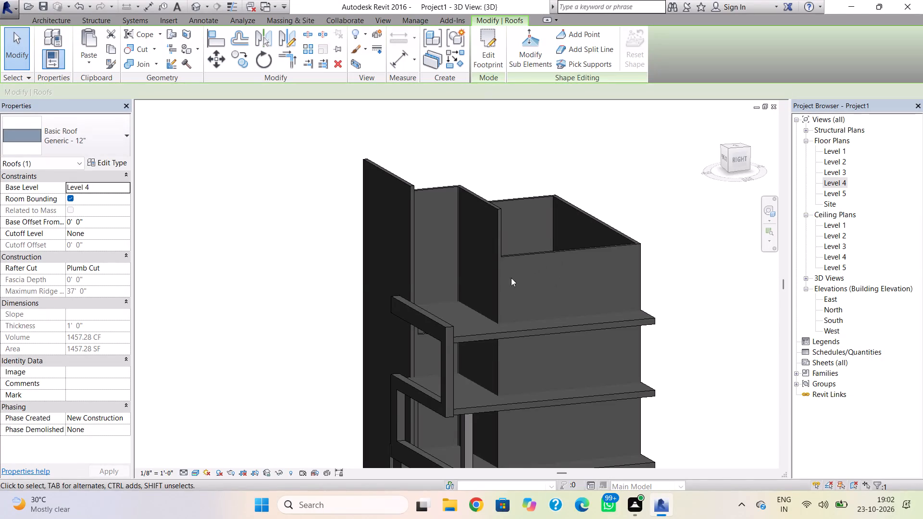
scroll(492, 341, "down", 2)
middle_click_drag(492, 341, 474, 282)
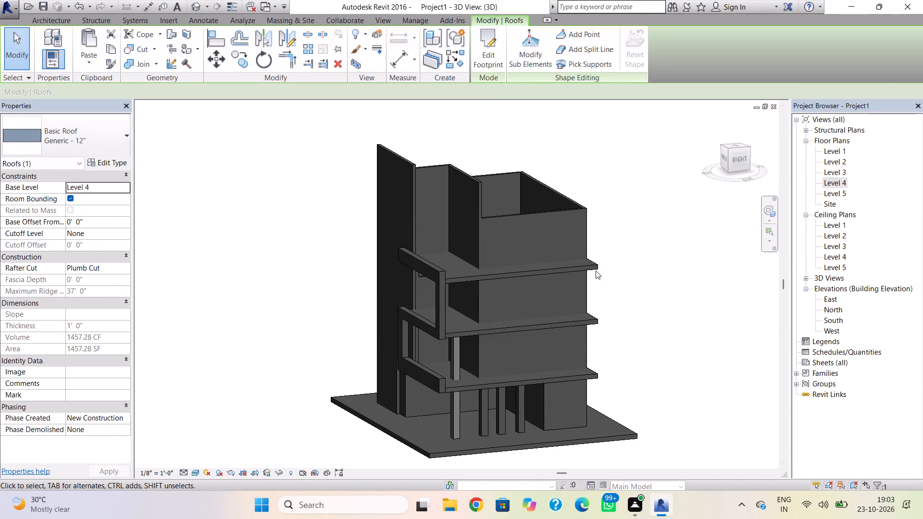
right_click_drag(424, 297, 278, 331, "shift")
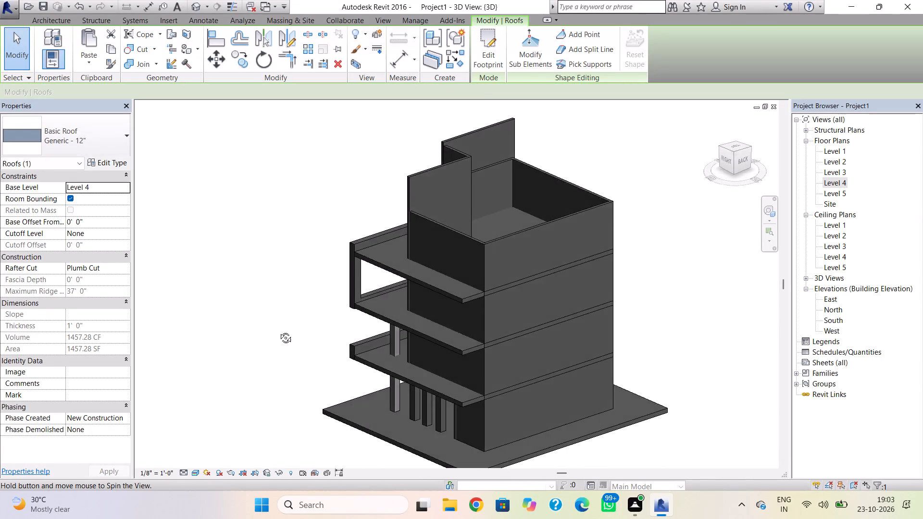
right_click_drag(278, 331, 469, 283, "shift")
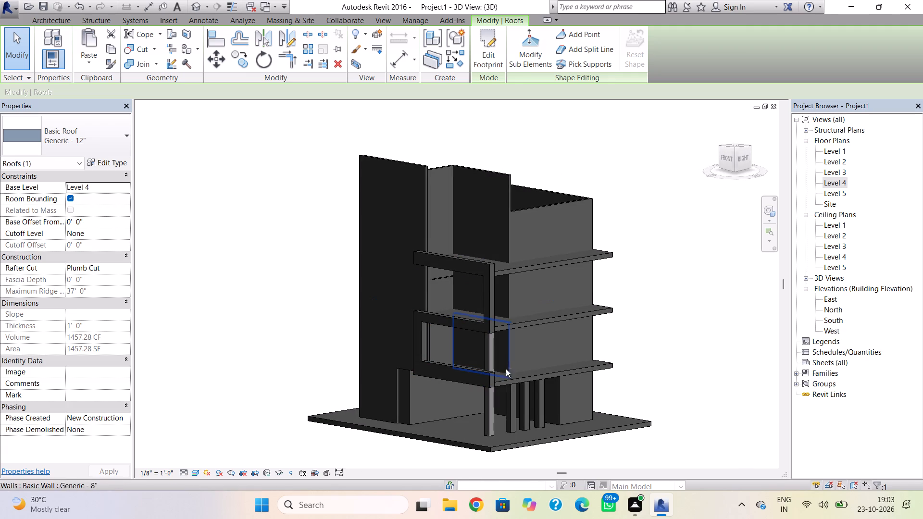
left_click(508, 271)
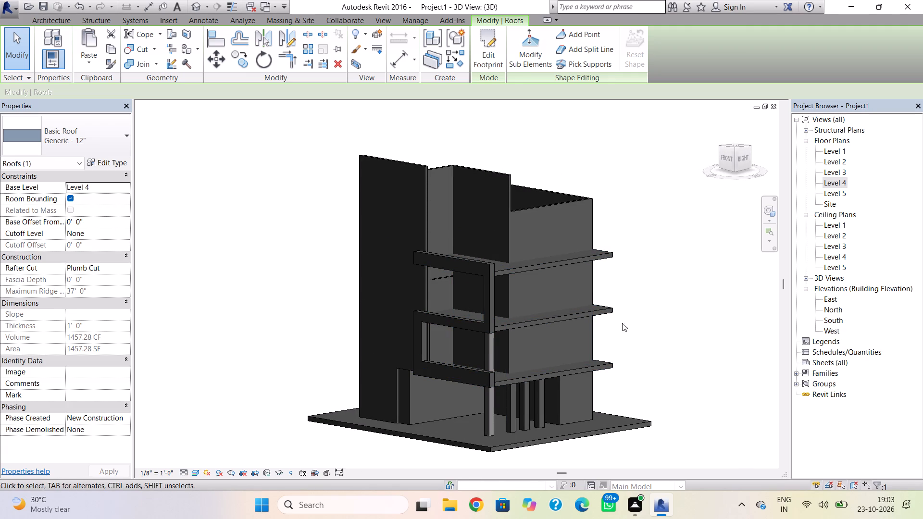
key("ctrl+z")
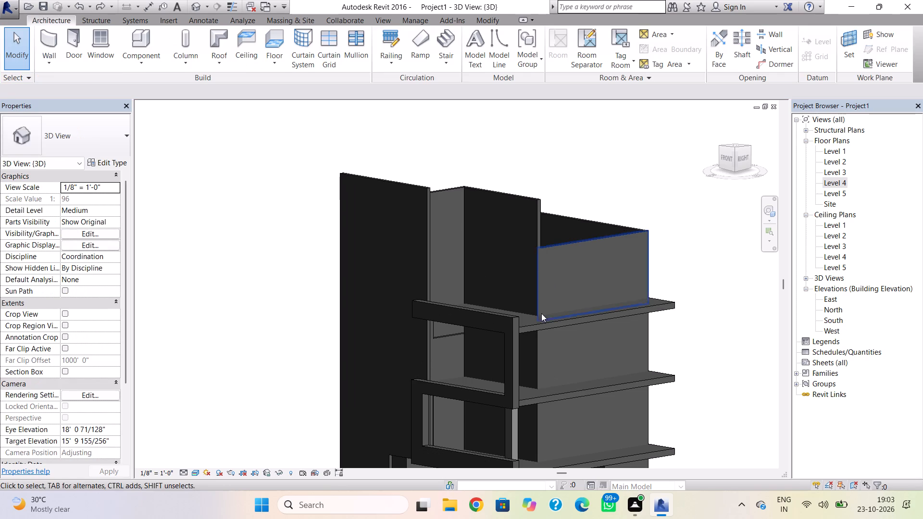
Copy the Generic - 12" roof slab at Level 4 and paste it aligned to Level 5.
left_click(537, 325)
left_click(108, 47)
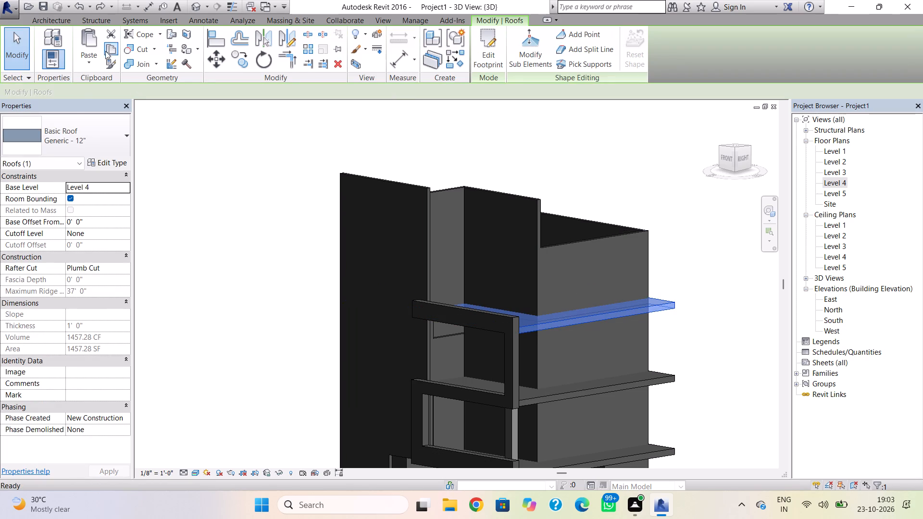
left_click(95, 59)
left_click(121, 113)
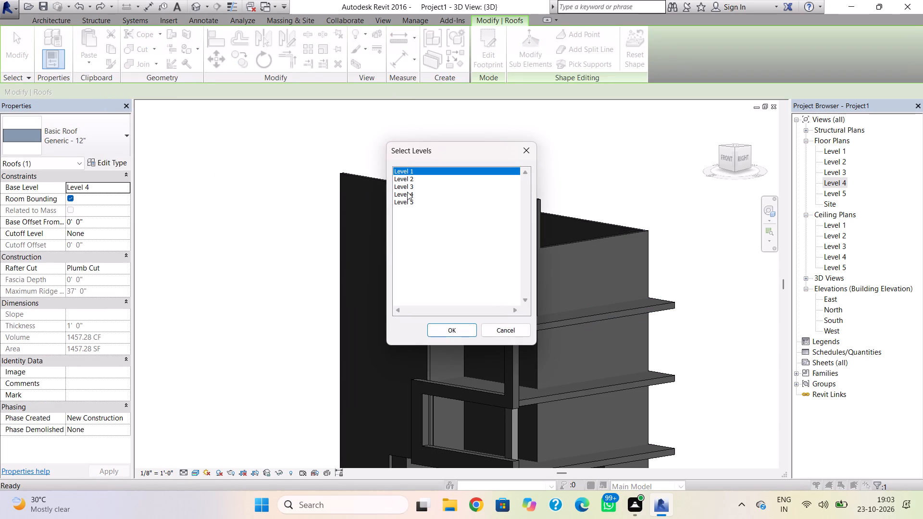
left_click(408, 201)
left_click(453, 334)
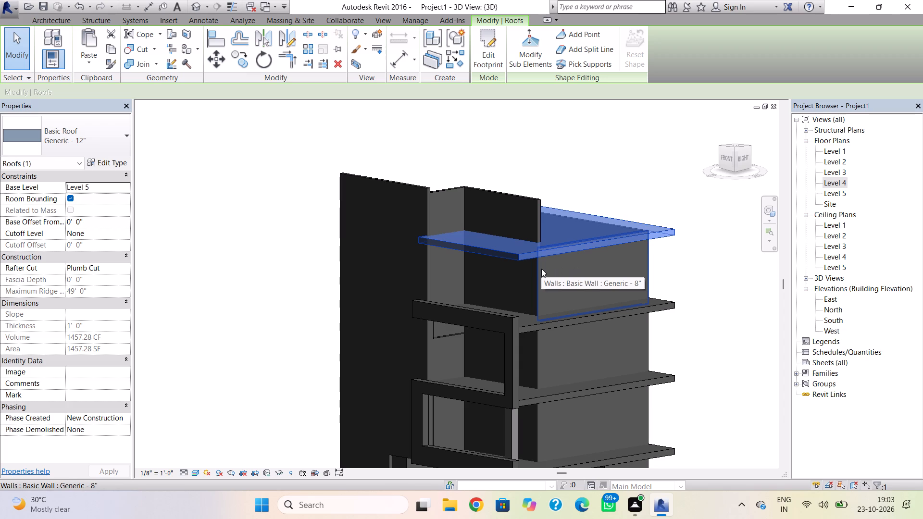
key("Escape")
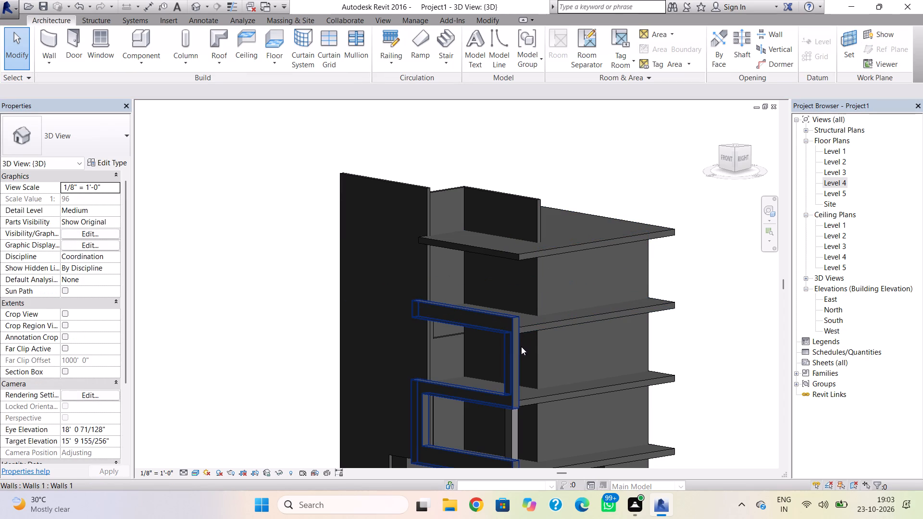
Set the top level of the 18" x 18" southeast corner column to Level 5.
right_click_drag(567, 371, 495, 394, "shift")
left_click(447, 429)
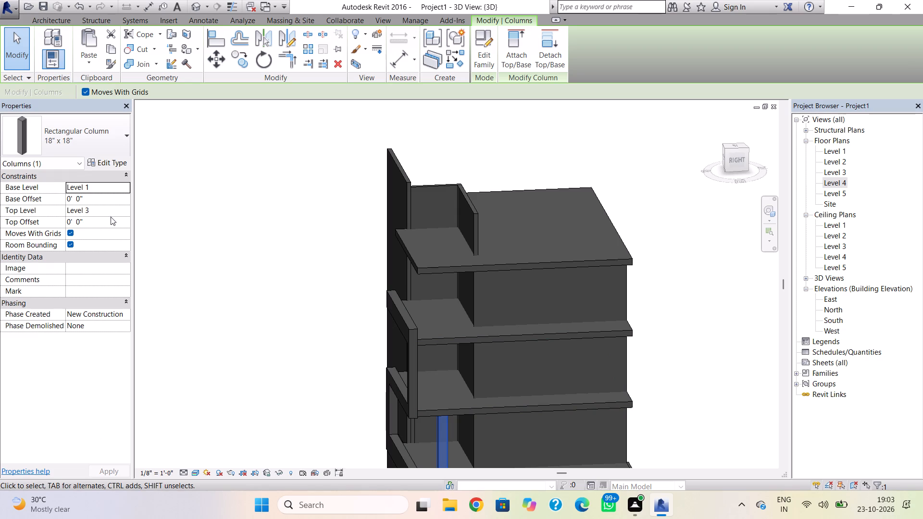
left_click(115, 211)
left_click(128, 211)
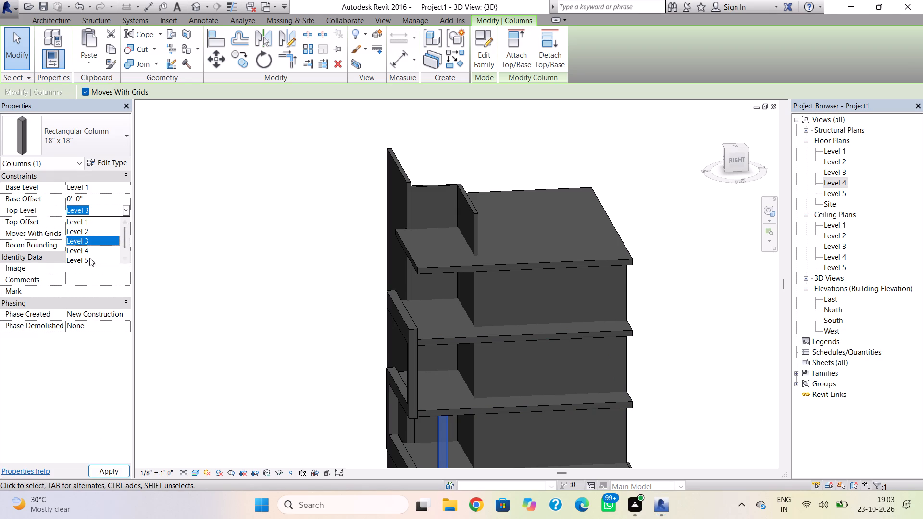
left_click(89, 258)
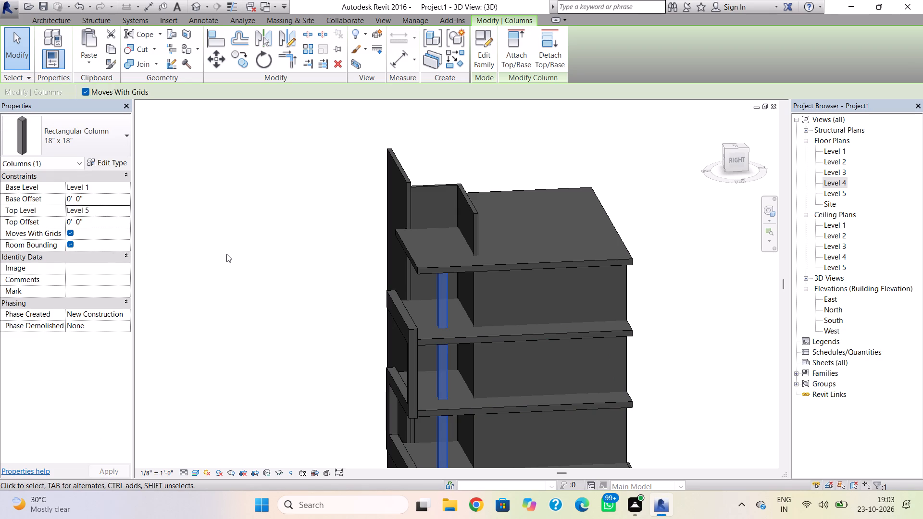
Move the Level 4 east wall about 3'-2" inward in the Level 4 floor plan.
scroll(279, 260, "down", 3)
middle_click_drag(279, 259, 280, 192)
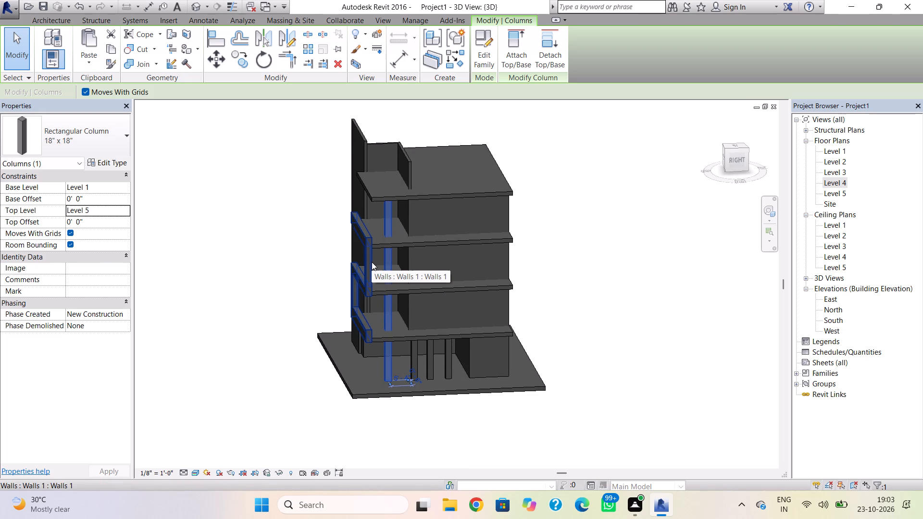
left_click(413, 219)
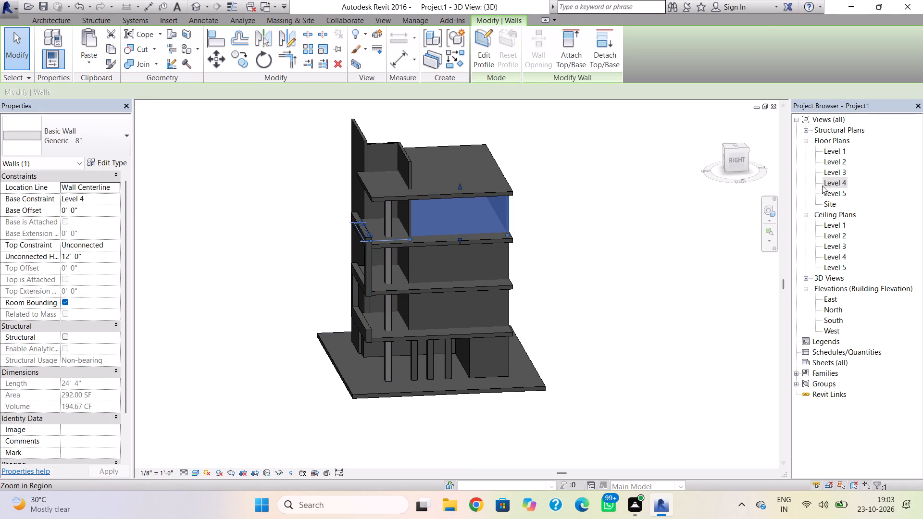
double_click(828, 178)
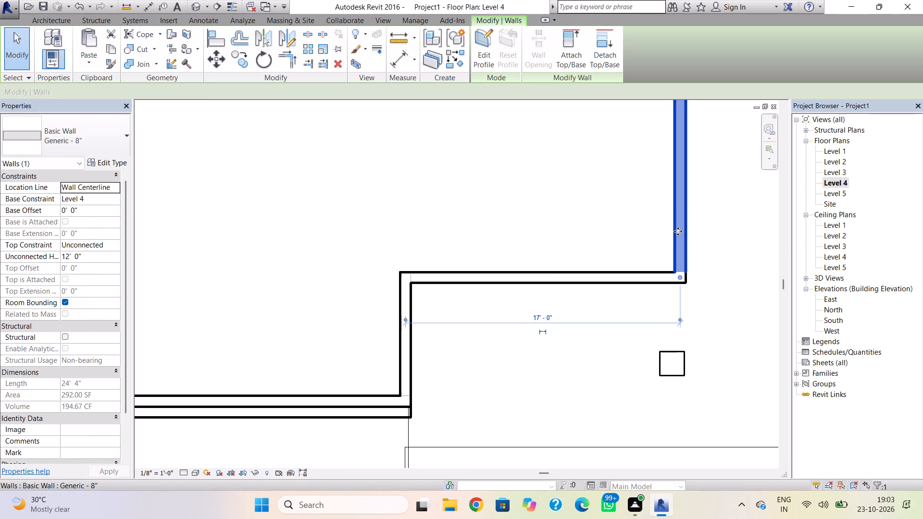
key("Left")
key("Left")
key("Left")
key("Left")
key("Left")
key("Left")
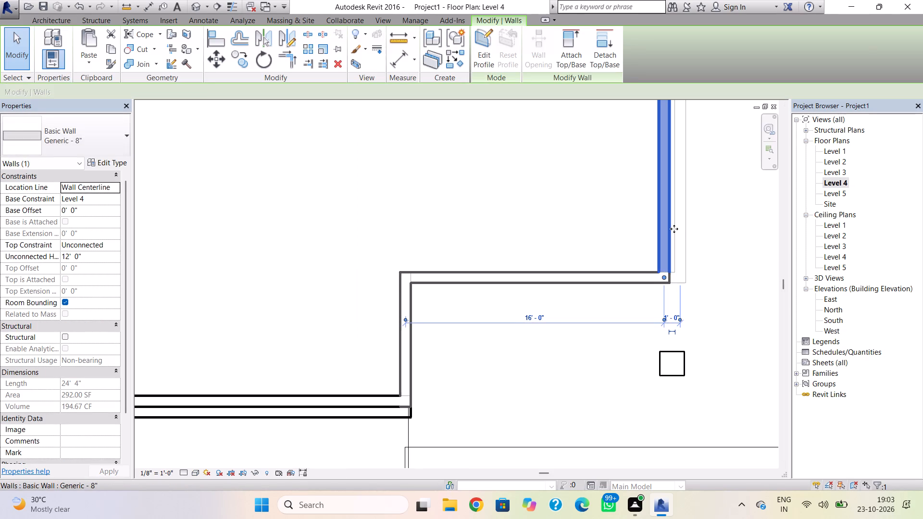
key("Left")
key("Left")
key("Left")
key("Left")
key("Left")
key("Left")
key("Left")
key("Left")
key("Left")
key("Left")
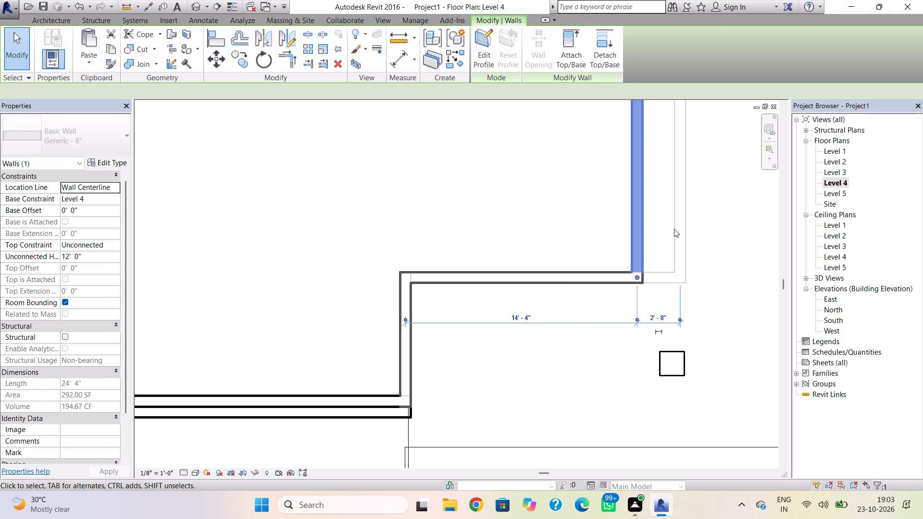
key("Left")
key("Left")
key("Left")
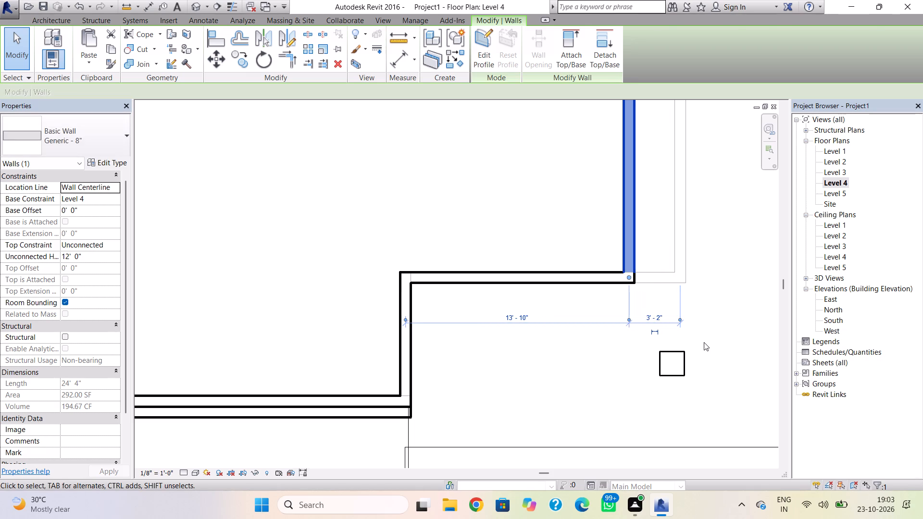
key("Escape")
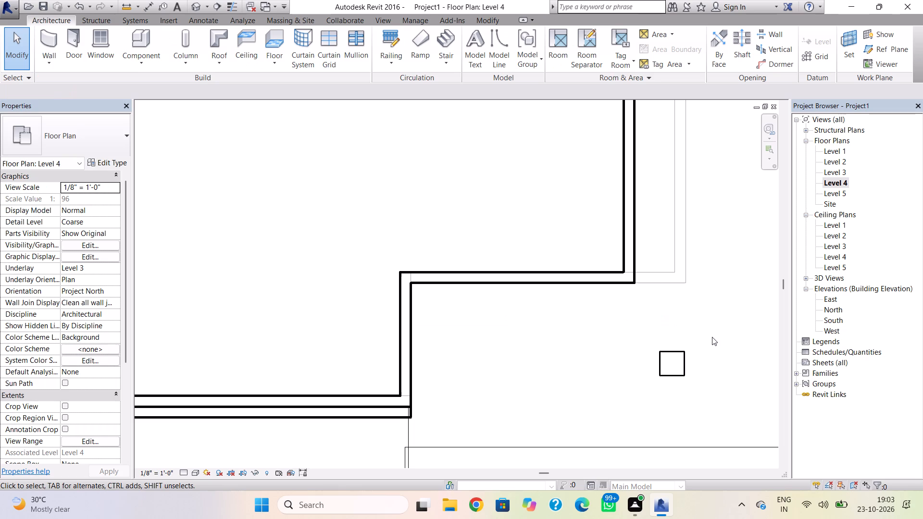
left_click(687, 335)
In the 3D view, nudge the tall southeast corner column four increments toward the building's front.
left_click(196, 5)
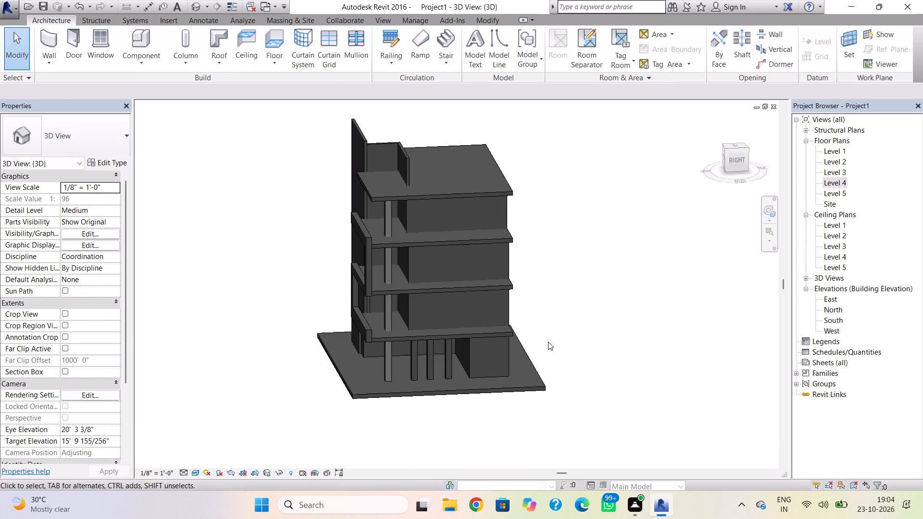
left_click(413, 379)
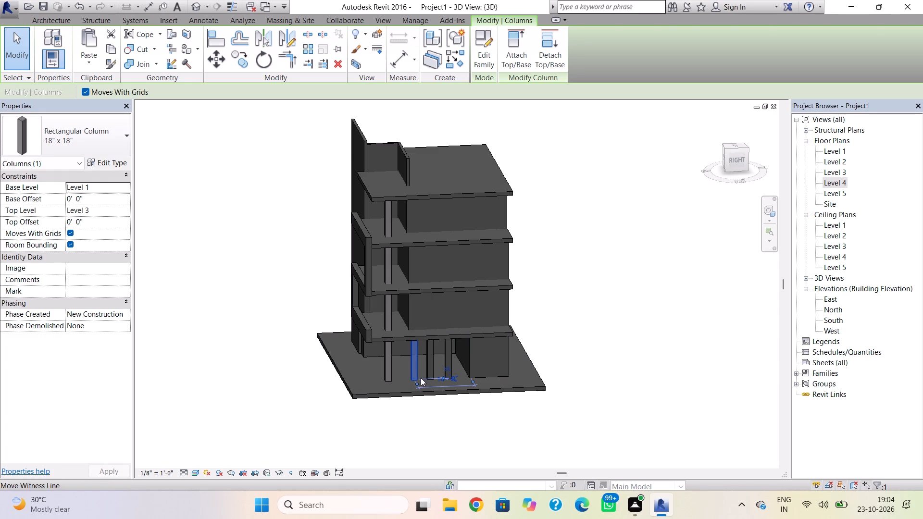
key("Escape")
left_click(391, 383)
key("Left")
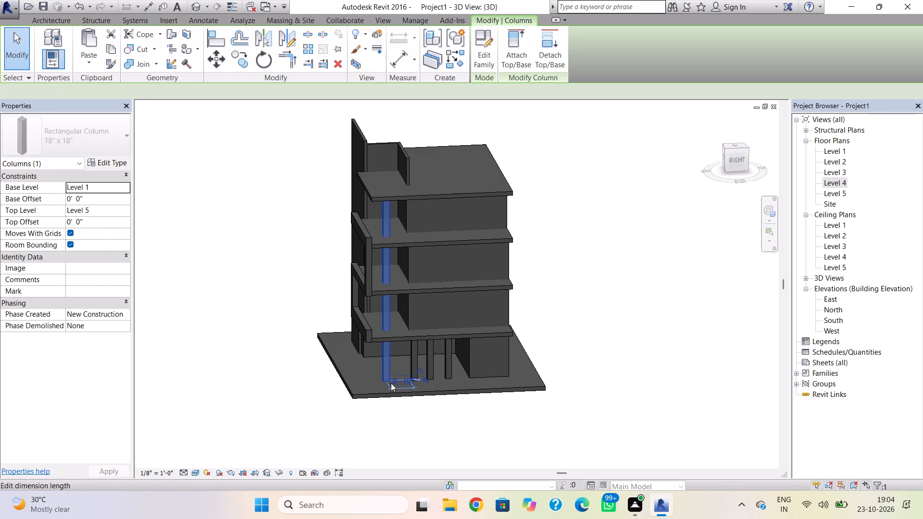
key("Left")
key("Left")
key("Left")
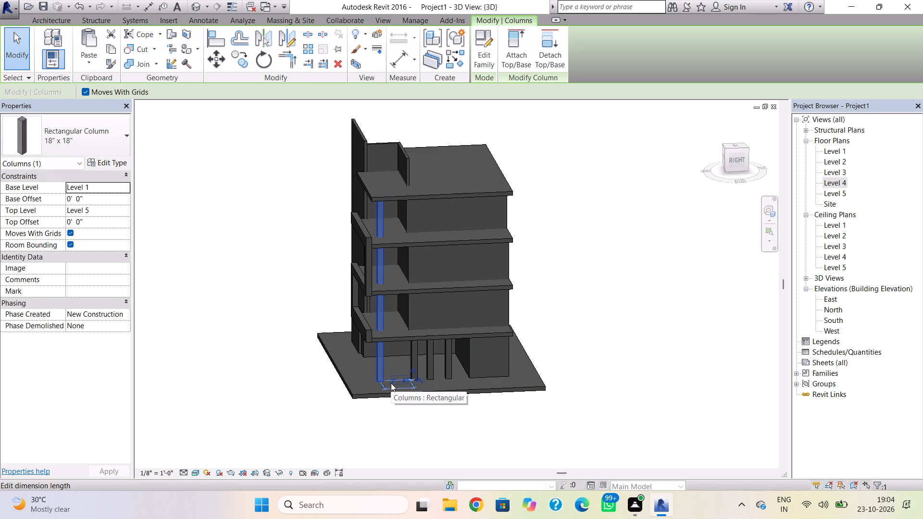
left_click(413, 365)
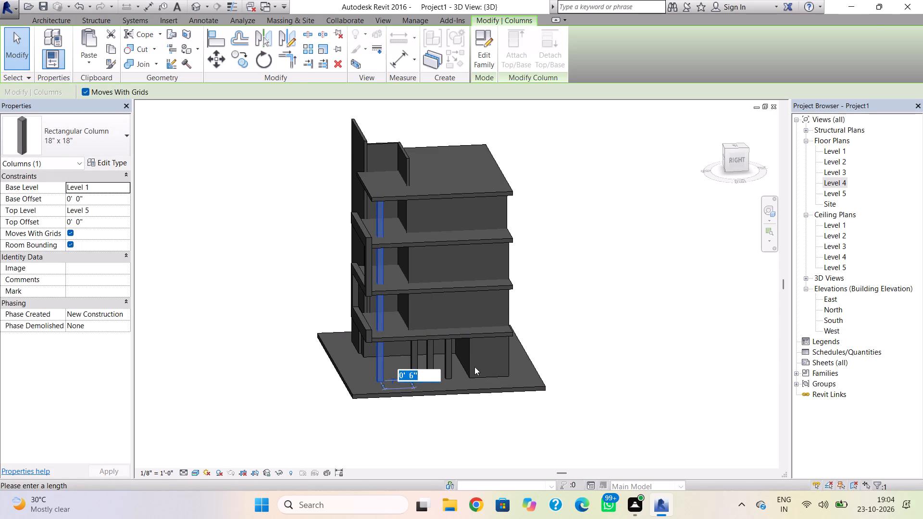
key("Escape")
key("Escape")
Nudge the second east-side column toward the front, closer to the corner column.
left_click(414, 360)
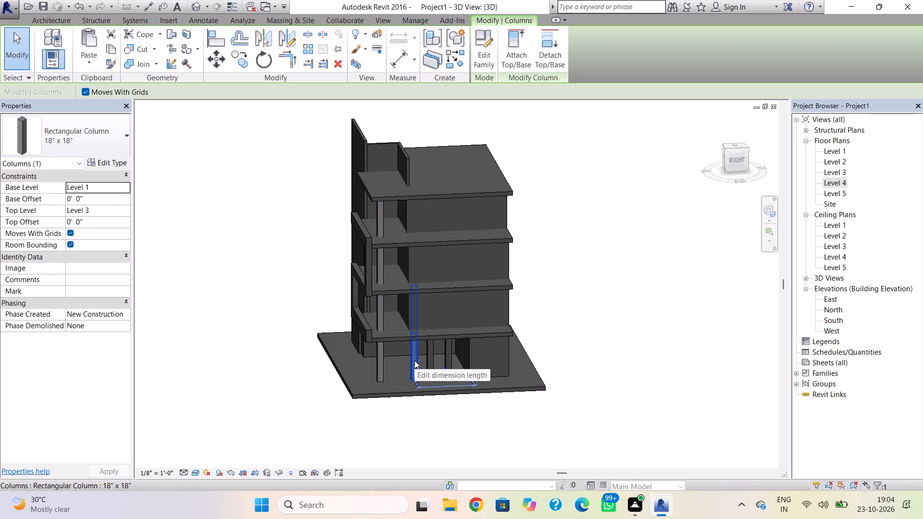
key("Left")
key("Left")
key("Left")
key("Left")
key("Left")
key("Left")
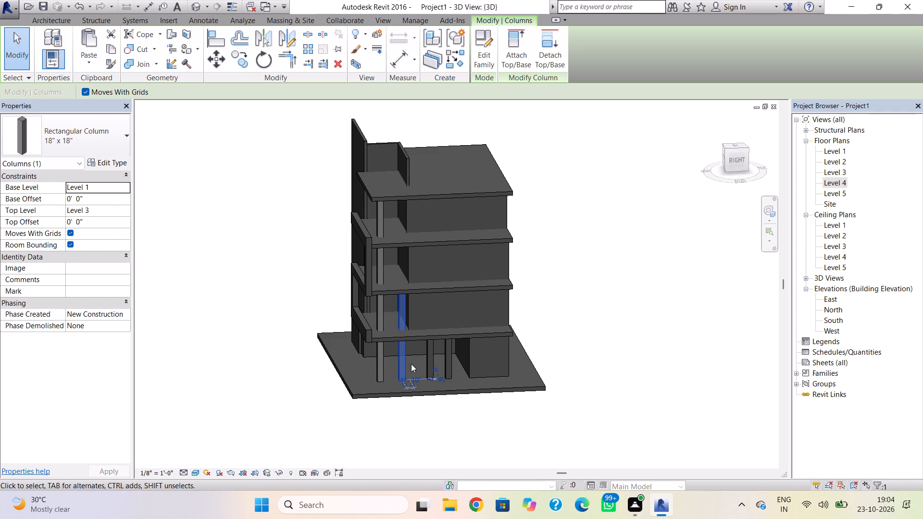
key("Right")
Set the second east-side column's top offset to 25' and its base level to Level 4.
scroll(411, 364, "up", 1)
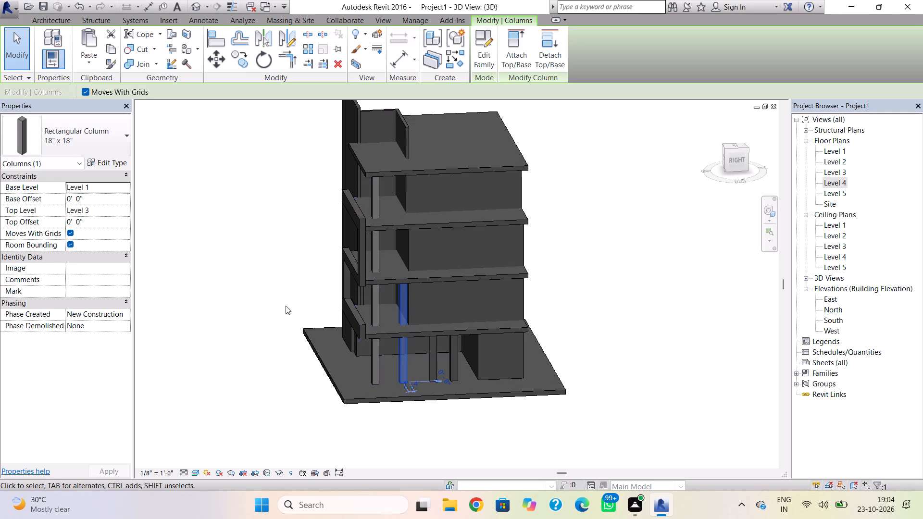
left_click(113, 219)
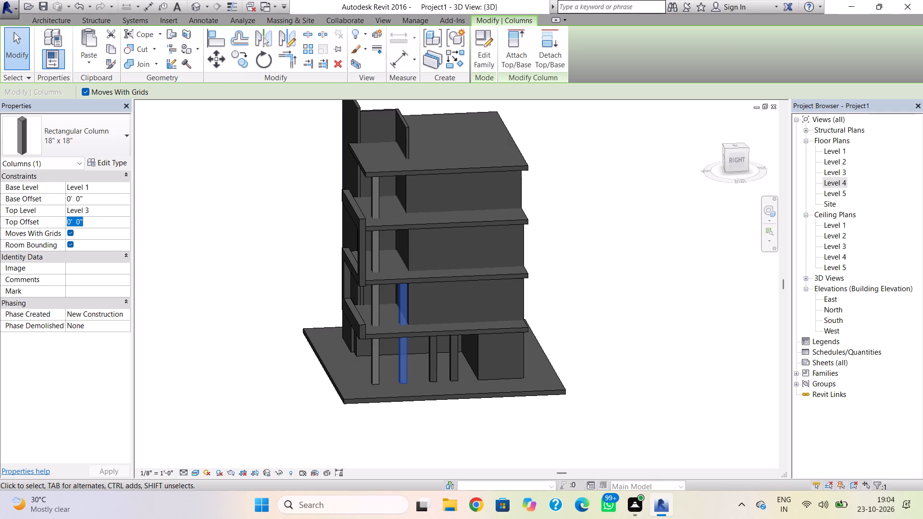
type("25'")
key("Return")
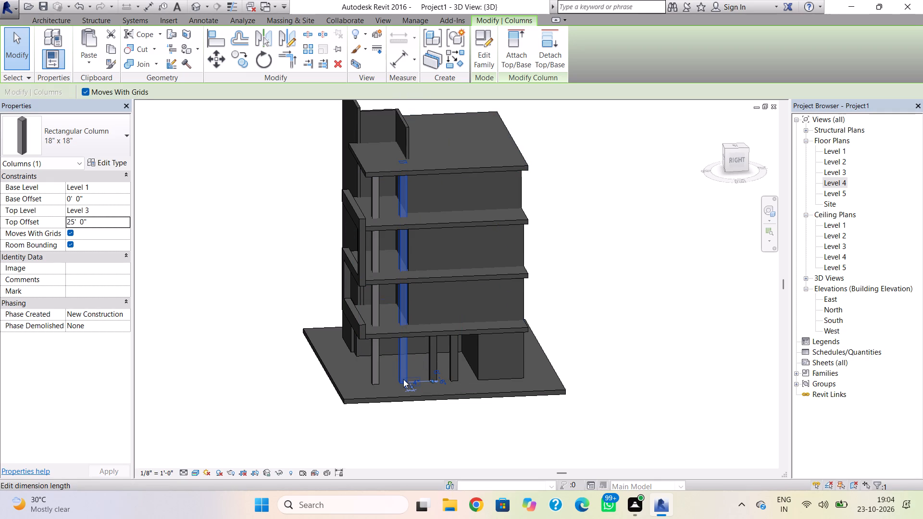
left_click_drag(403, 379, 406, 359)
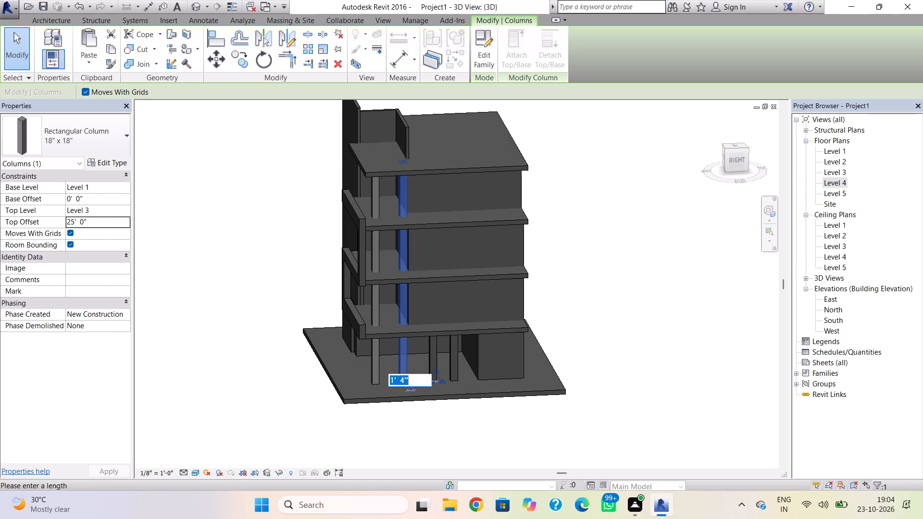
left_click(125, 187)
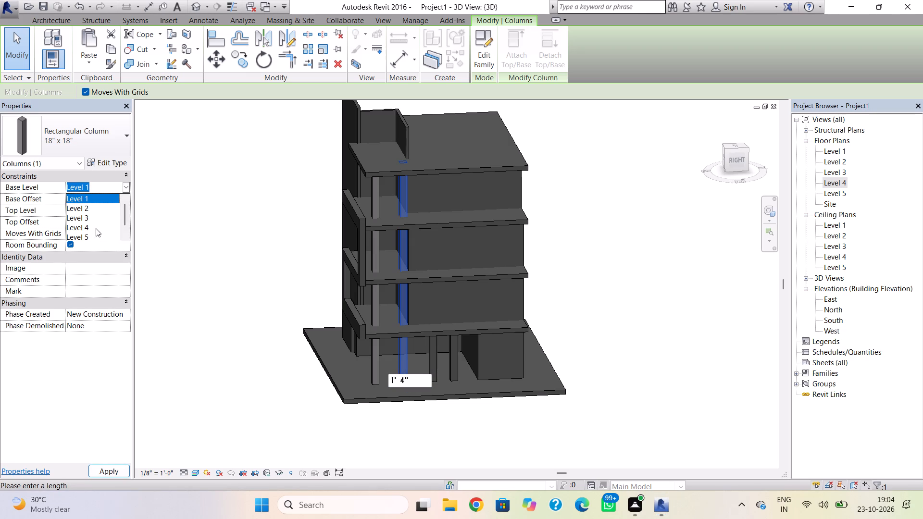
left_click(96, 228)
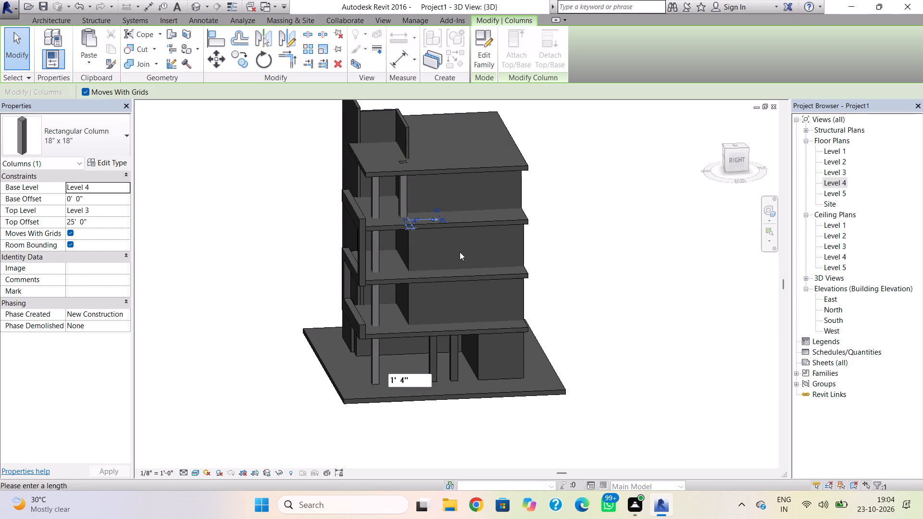
key("Escape")
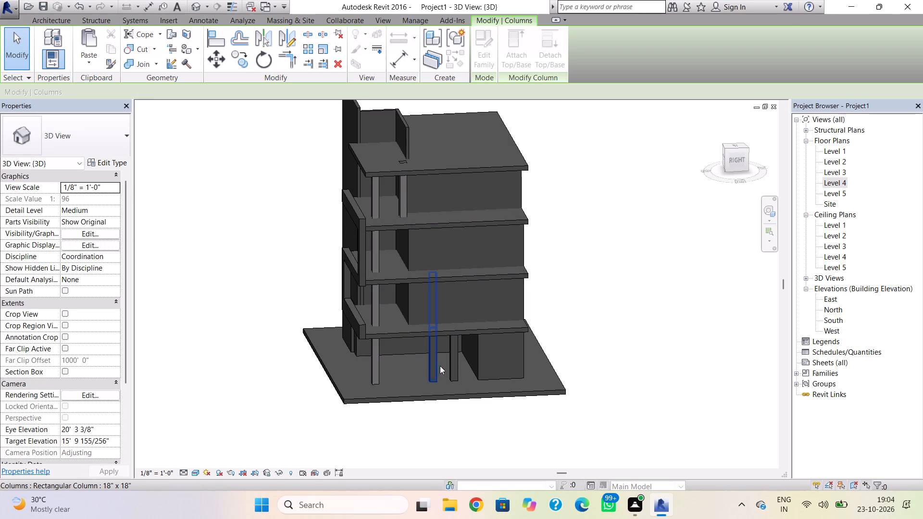
Nudge the third east-side column four increments toward the front of the building.
left_click(435, 367)
key("Left")
key("Left")
key("Left")
key("Left")
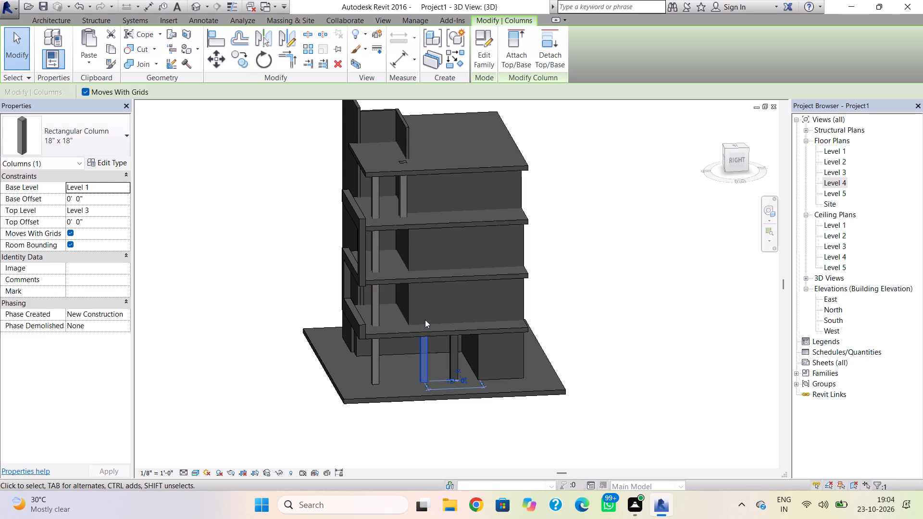
Set the top level of the third and fourth east-side columns to Level 2.
left_click(424, 339)
left_click(424, 349)
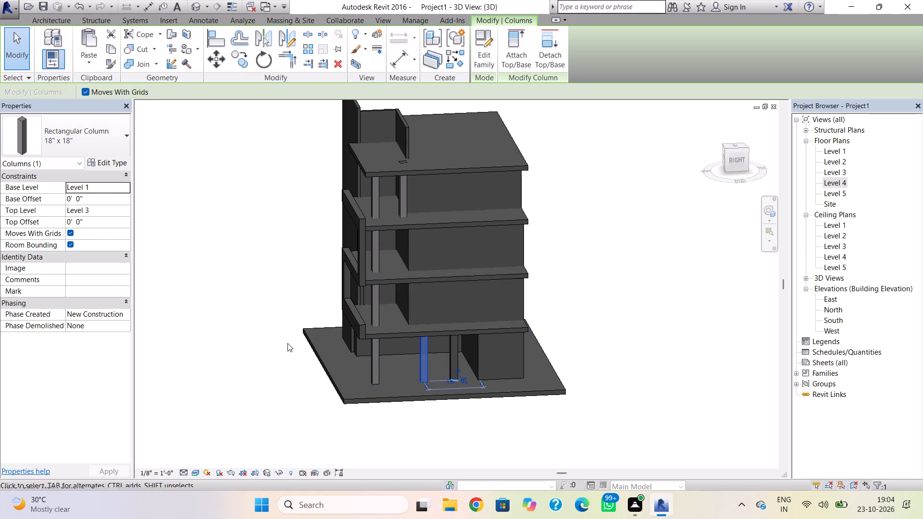
left_click(113, 211)
left_click(123, 213)
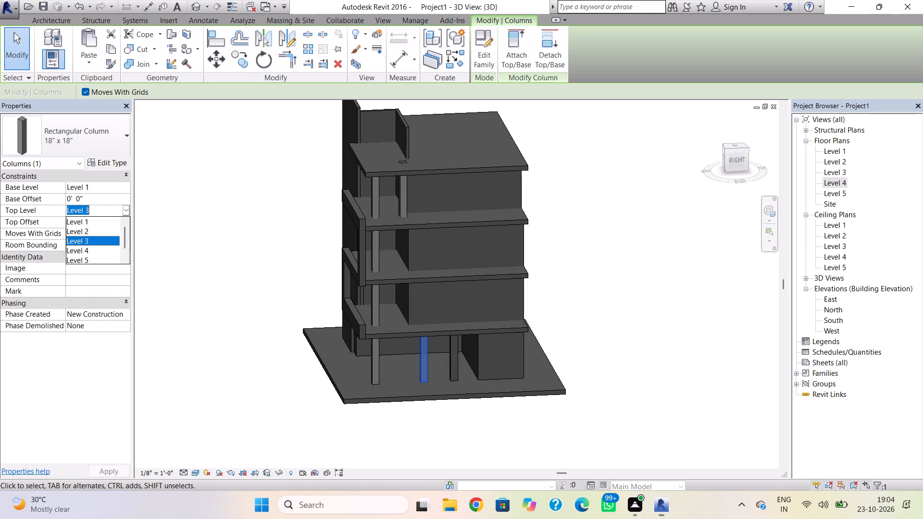
left_click(109, 233)
left_click(453, 360)
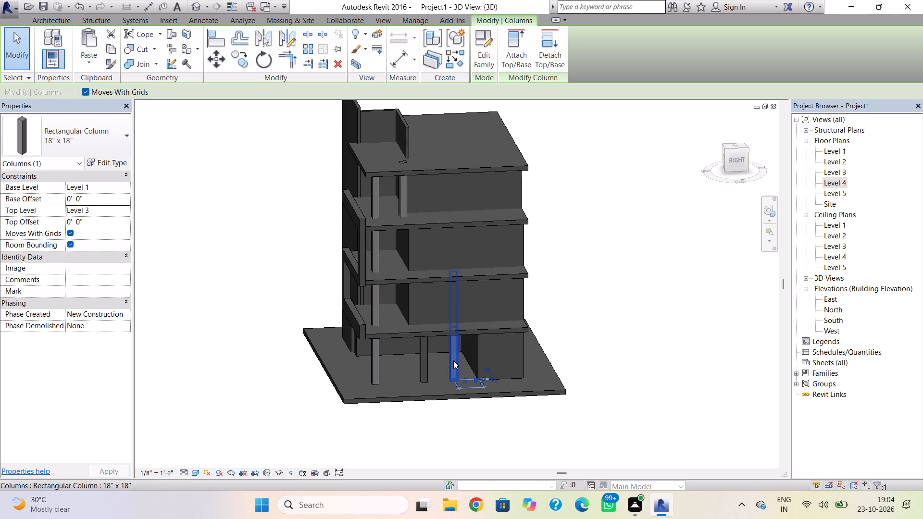
left_click(125, 214)
left_click(105, 230)
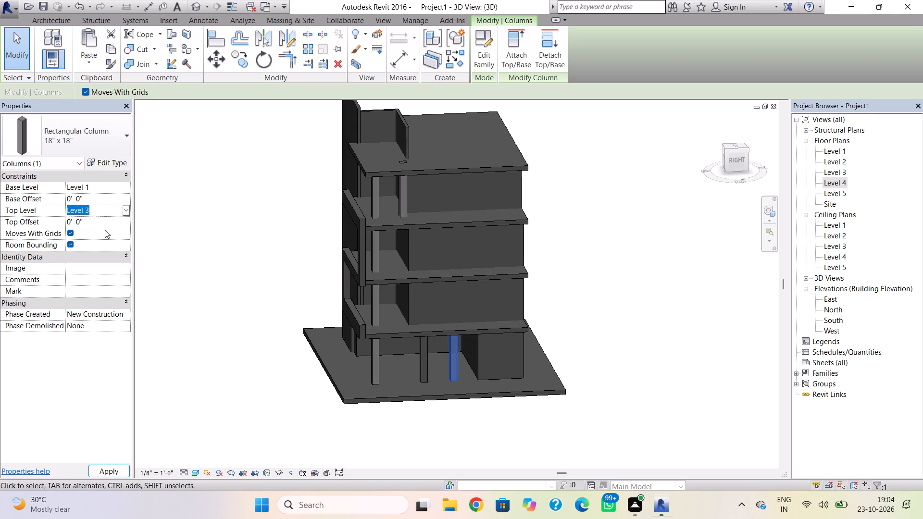
key("Escape")
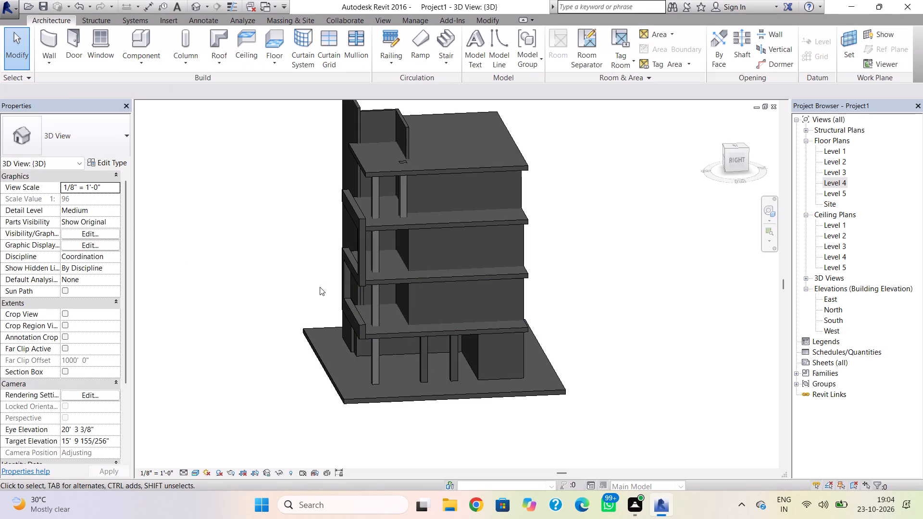
Place an 18" x 18" rectangular column up to Level 3 on the Level 2 plan, against the recess wall's east end and aligned with the corner column.
left_click(188, 64)
left_click(193, 102)
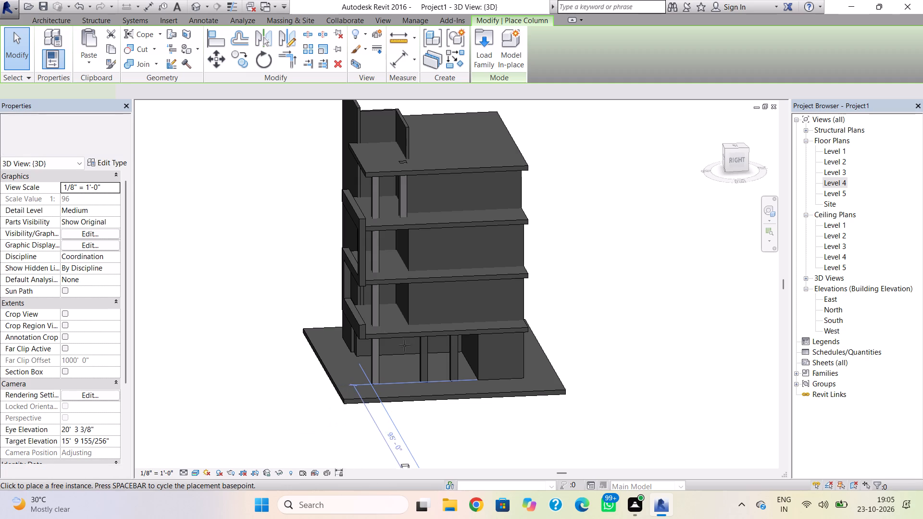
double_click(843, 157)
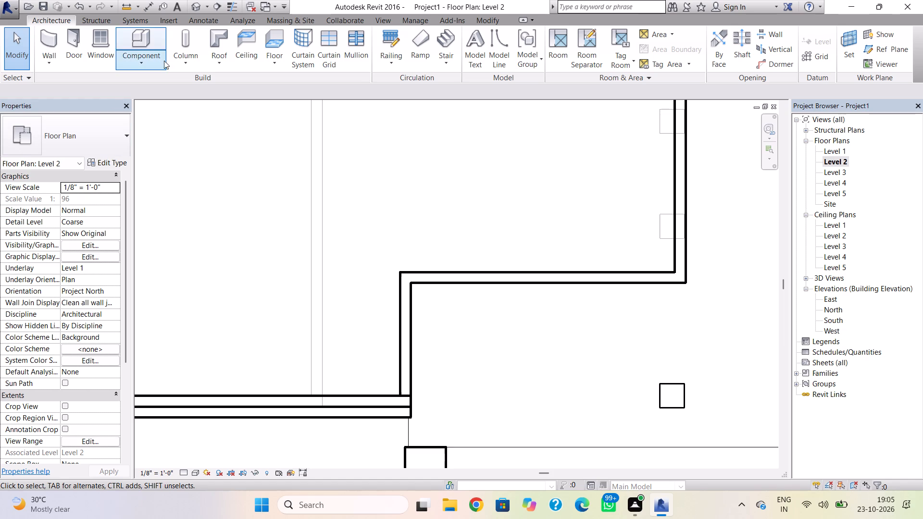
left_click(202, 61)
left_click(199, 99)
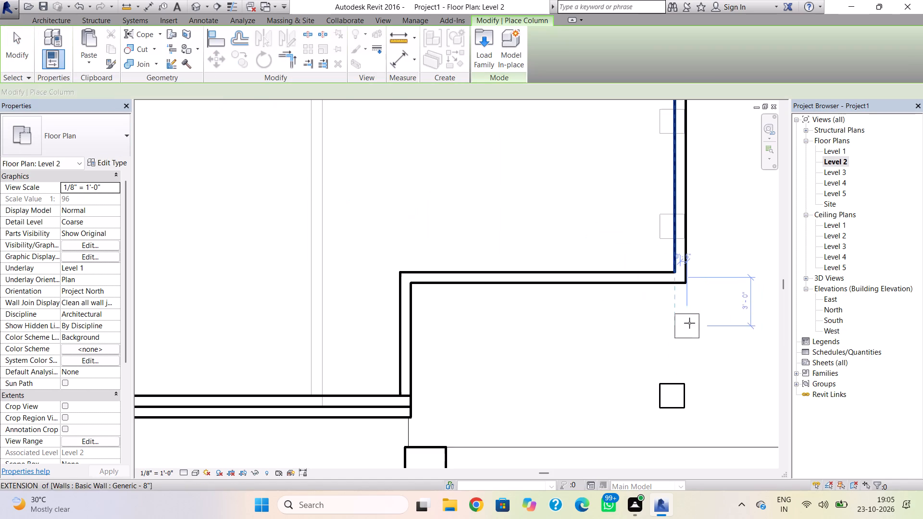
left_click(668, 296)
key("Escape")
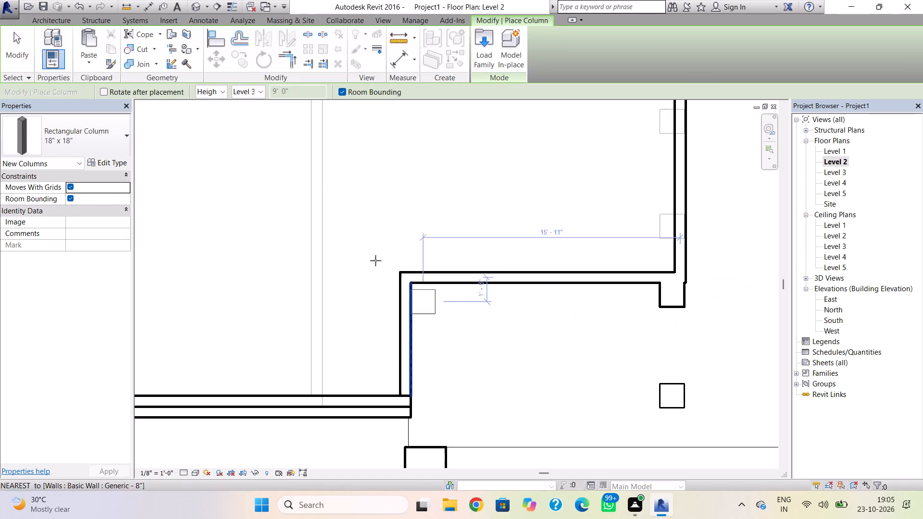
In the 3D view, set the newly placed column's base level to Level 1 and its top level to Level 2.
left_click(199, 9)
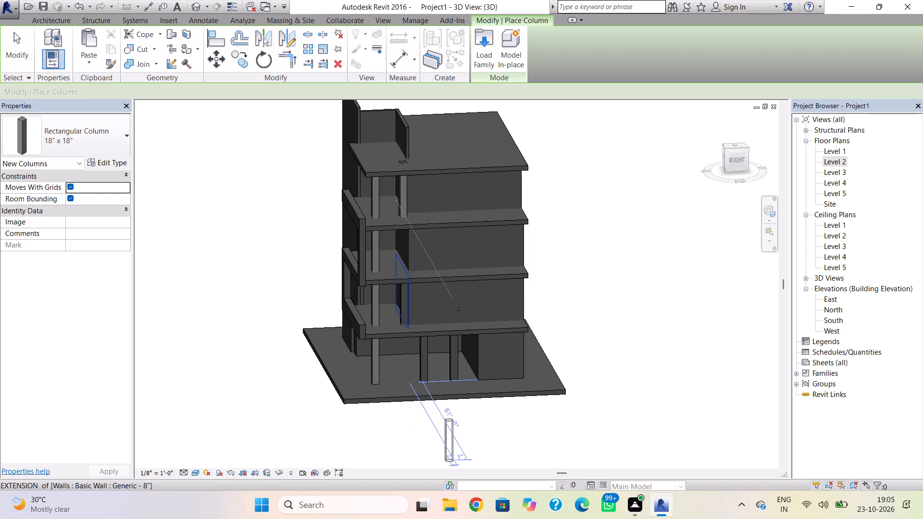
key("Escape")
left_click(406, 314)
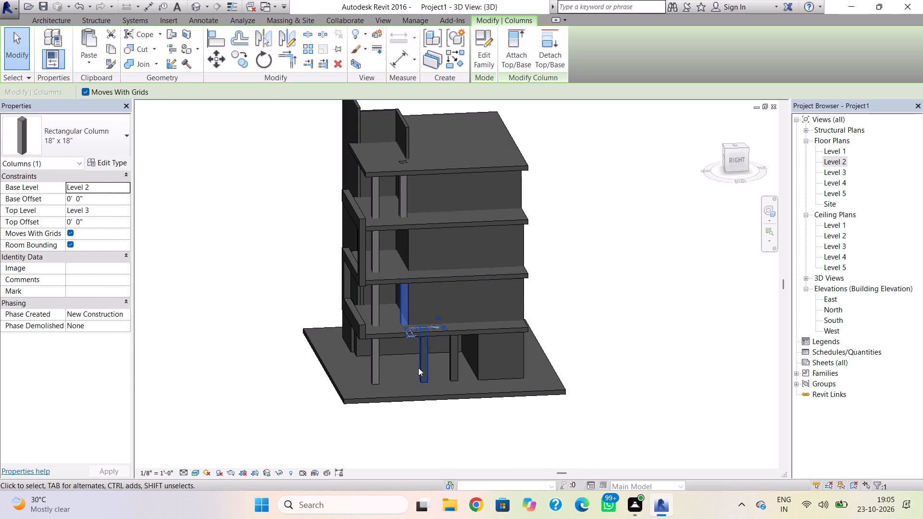
left_click(126, 191)
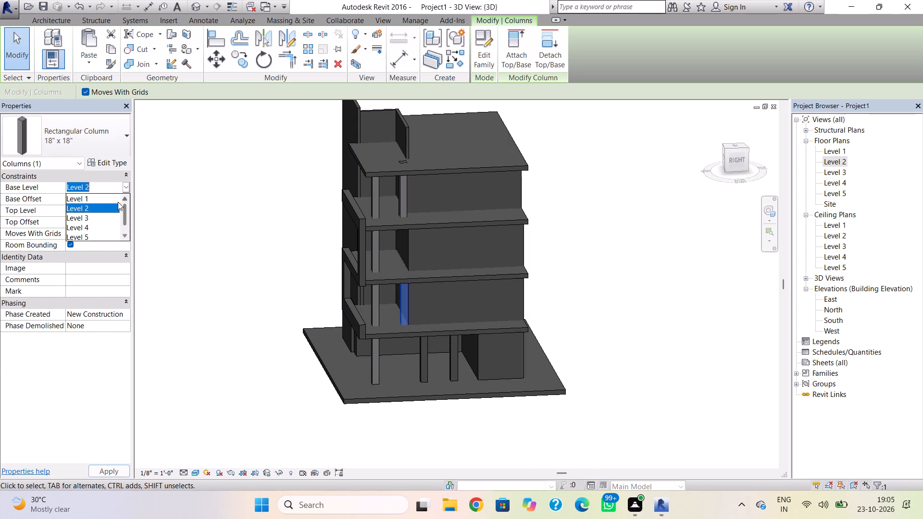
left_click(100, 198)
key("Escape")
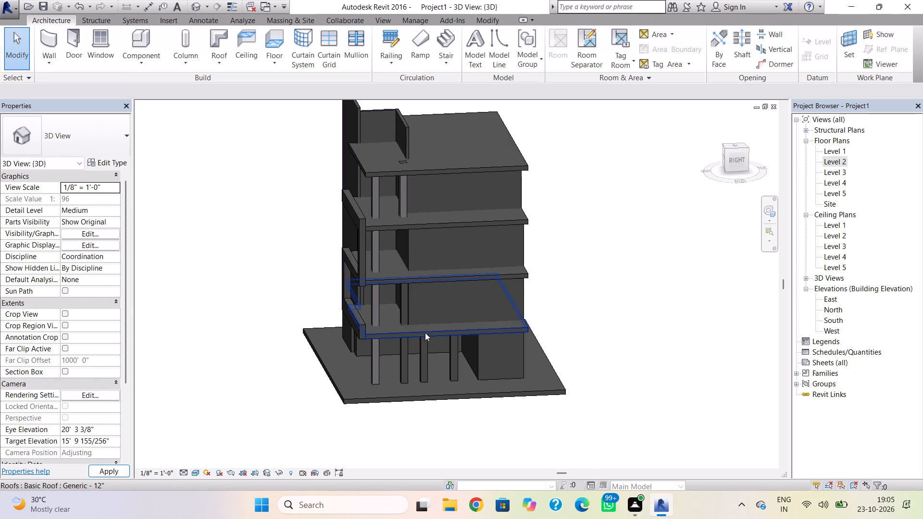
left_click(401, 315)
left_click(120, 210)
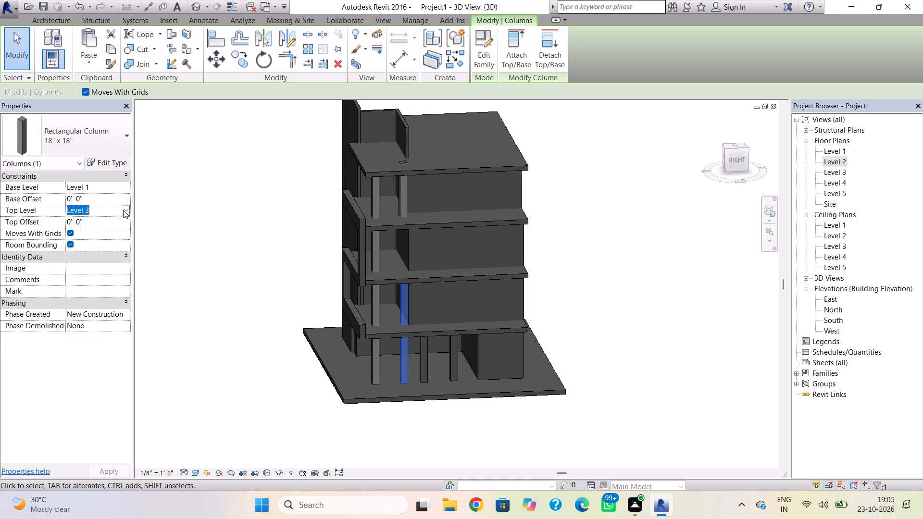
left_click(125, 210)
left_click(103, 234)
key("Escape")
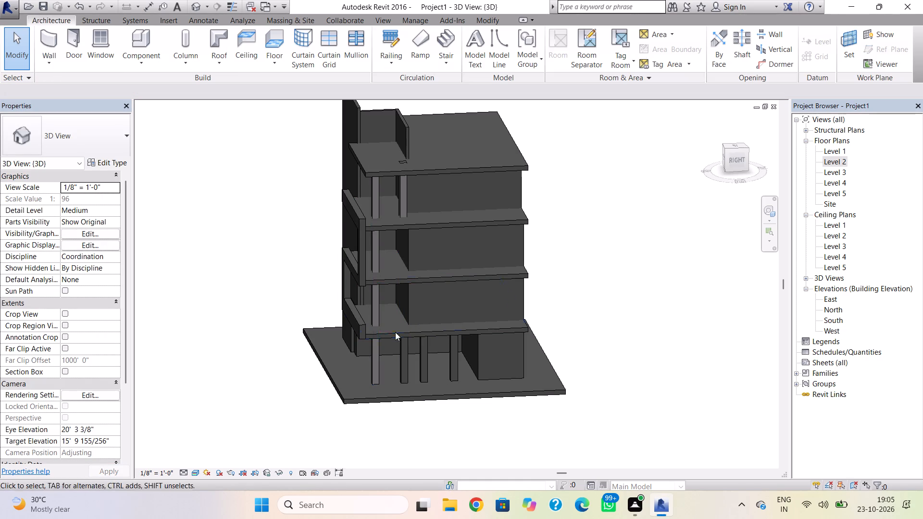
Set the top offset of the top-storey column beside the recess wall to 24'.
left_click(401, 163)
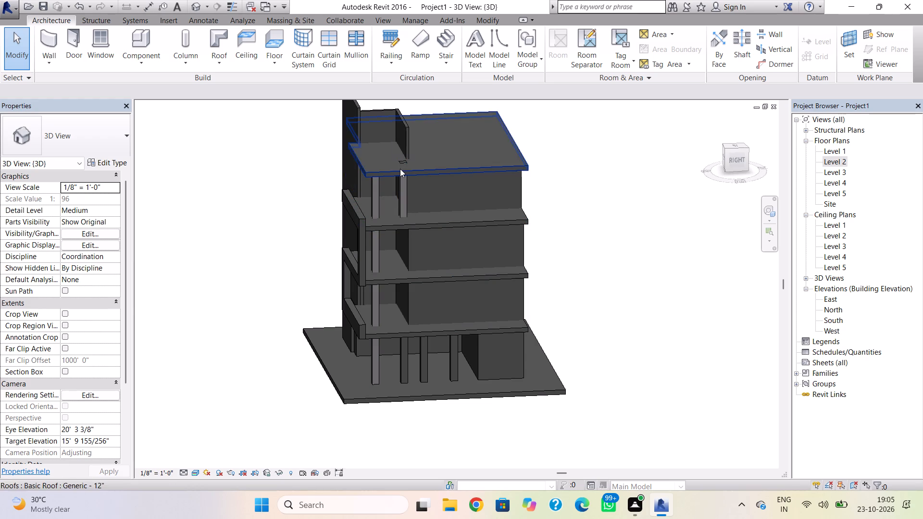
left_click(401, 164)
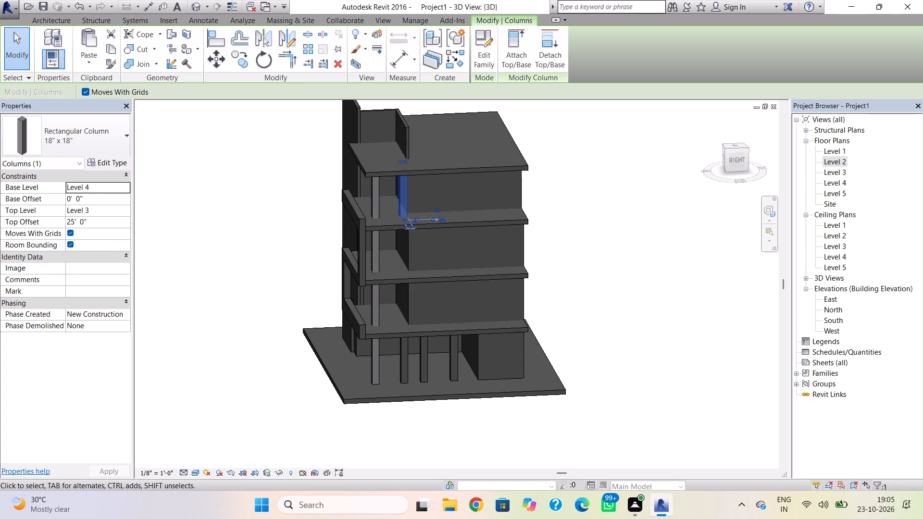
left_click(114, 188)
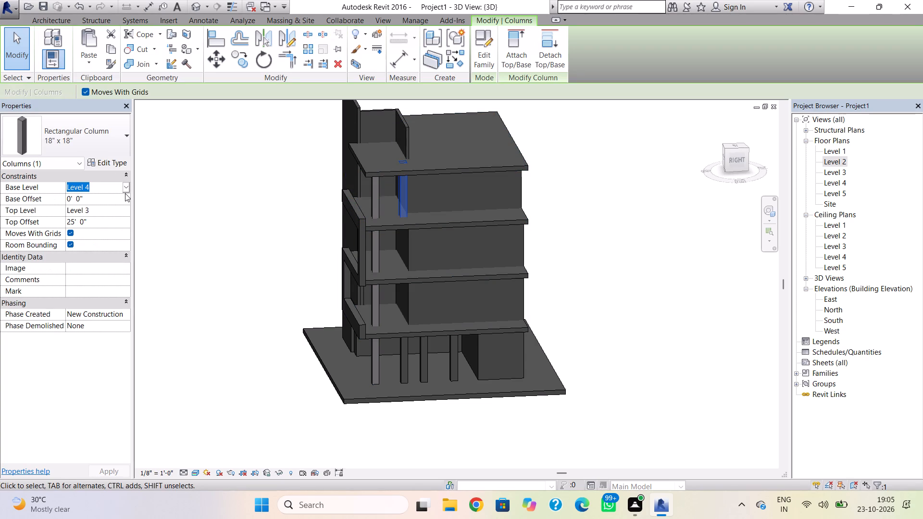
key("Escape")
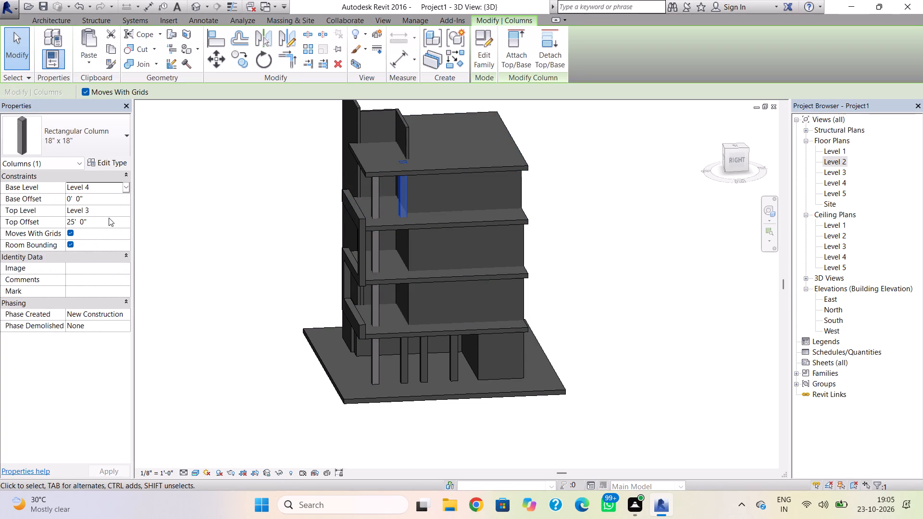
left_click(109, 218)
type("24'")
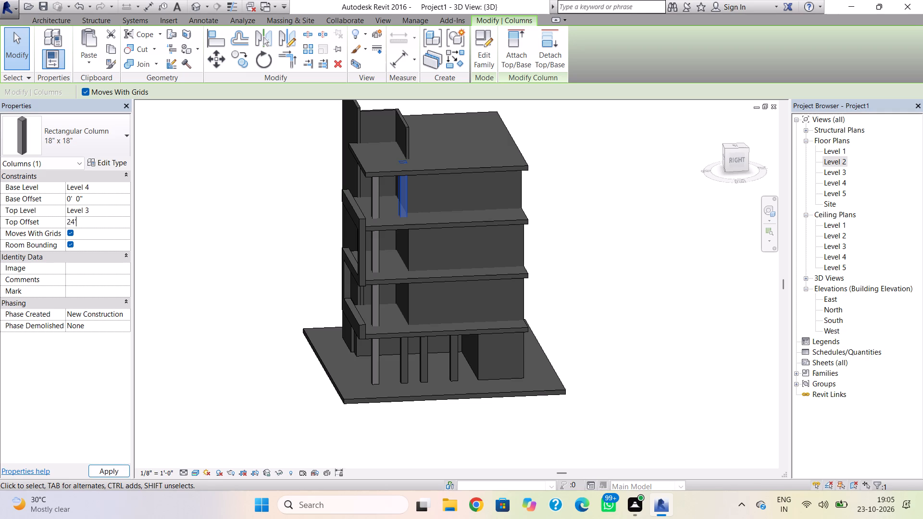
key("Return")
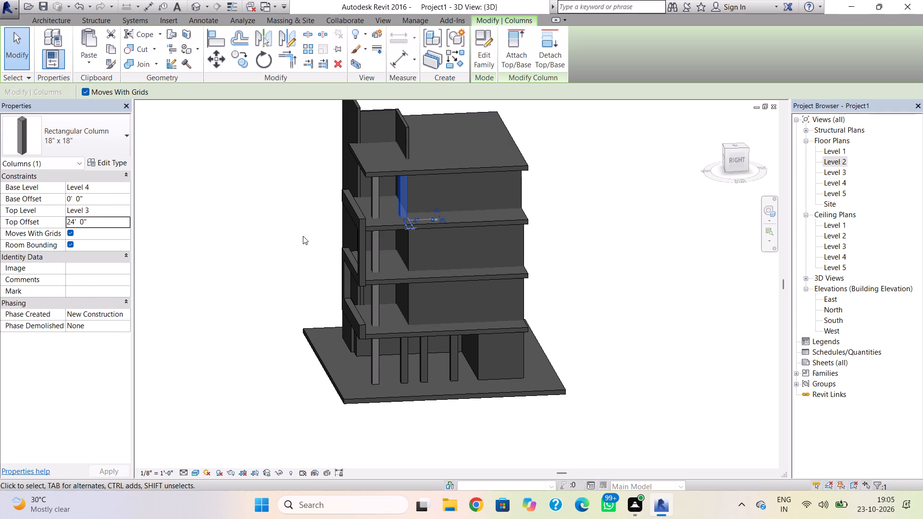
key("Escape")
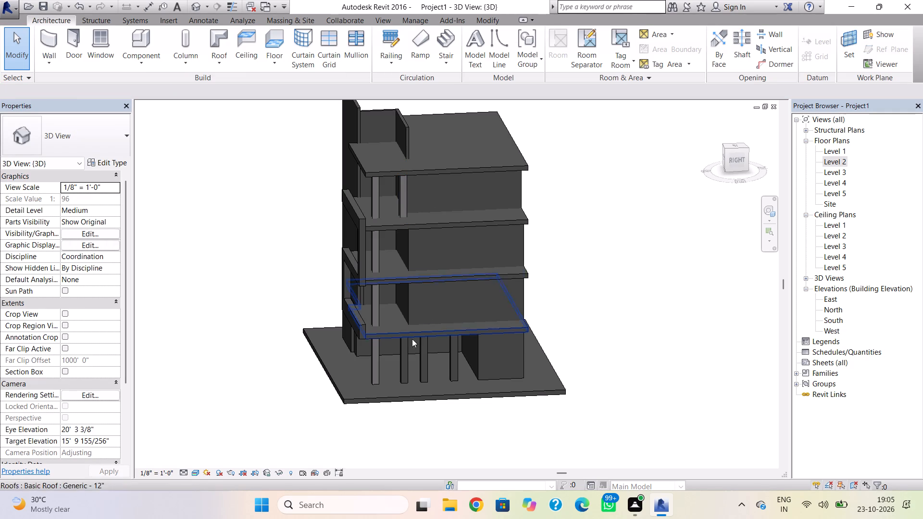
Start an in-place model in the Walls family category, keeping the suggested name.
right_click_drag(304, 323, 475, 311, "shift")
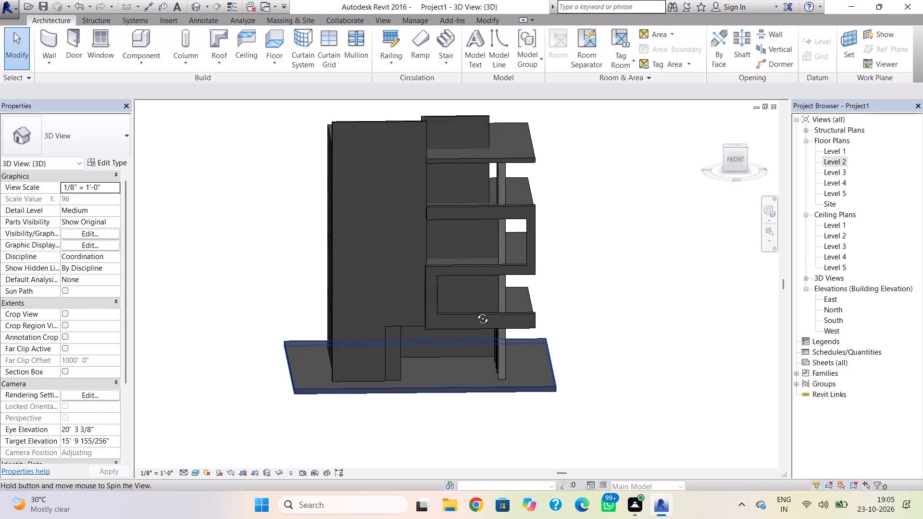
right_click_drag(475, 311, 476, 313, "shift")
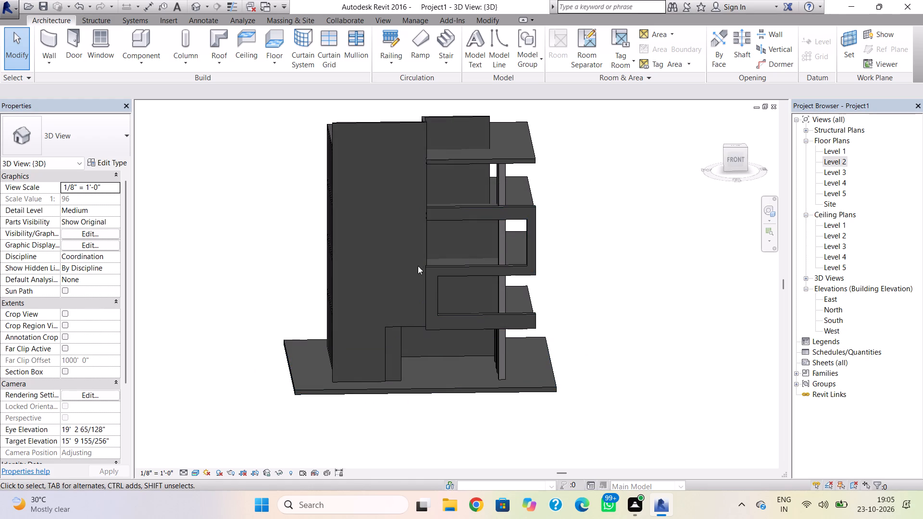
left_click(425, 228)
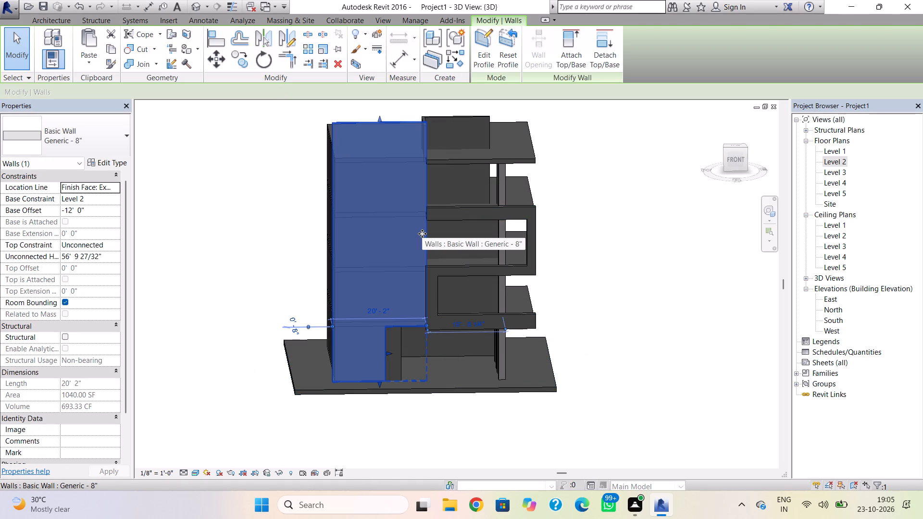
key("Escape")
left_click(144, 62)
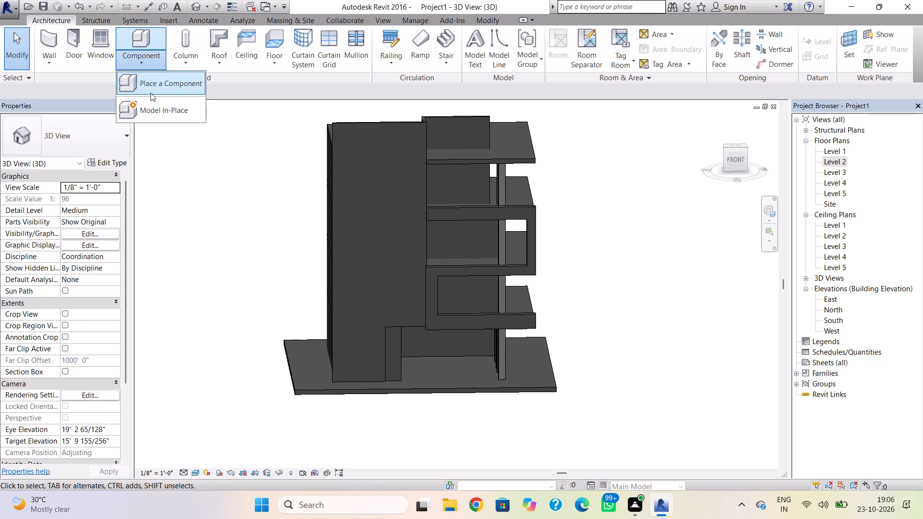
left_click(151, 105)
scroll(422, 220, "down", 10)
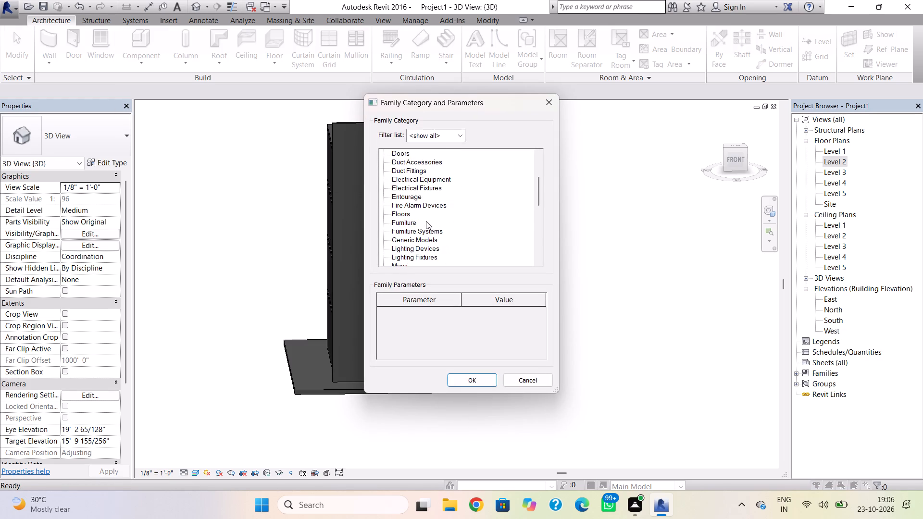
scroll(426, 222, "down", 17)
scroll(430, 242, "down", 5)
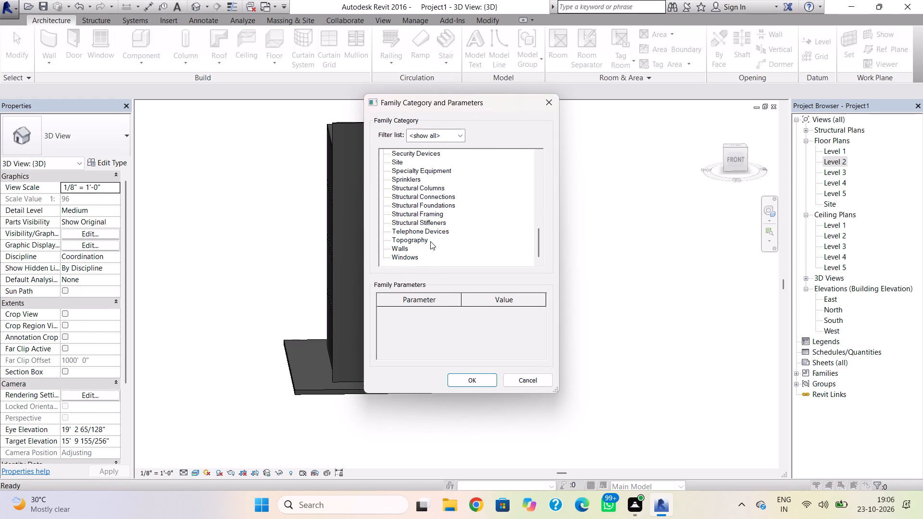
left_click(395, 245)
left_click(474, 375)
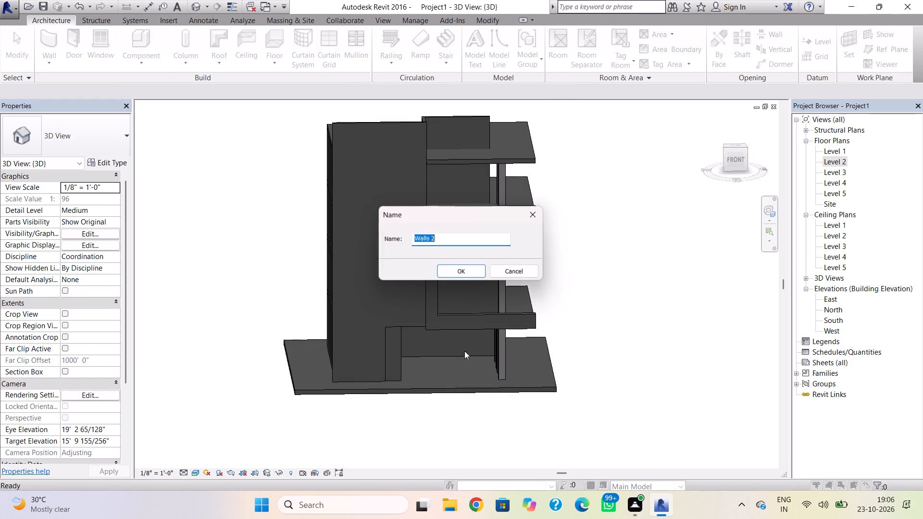
left_click(449, 277)
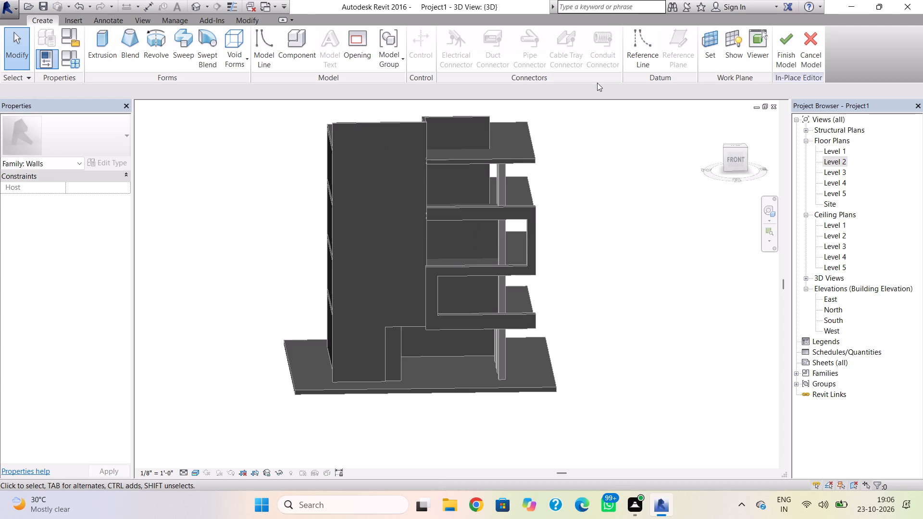
Set the work plane by picking the face of the tall front wall.
left_click(712, 46)
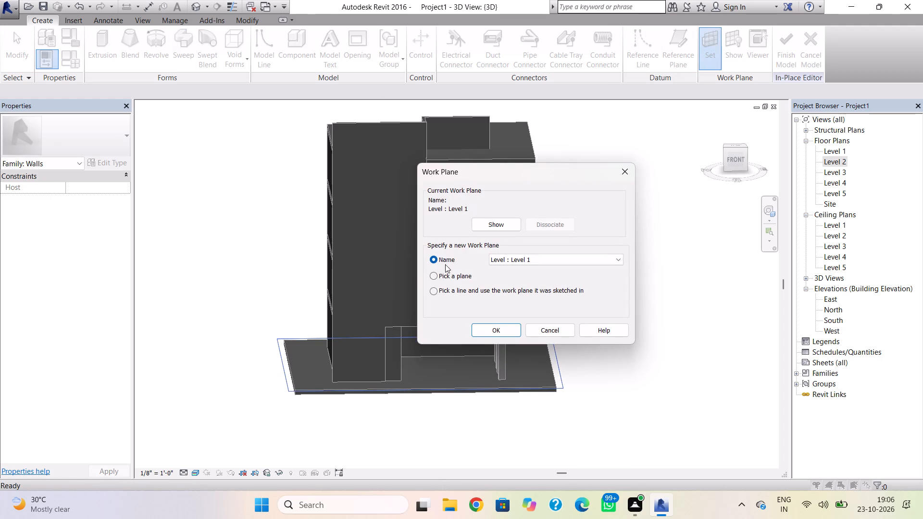
left_click(437, 273)
left_click(474, 330)
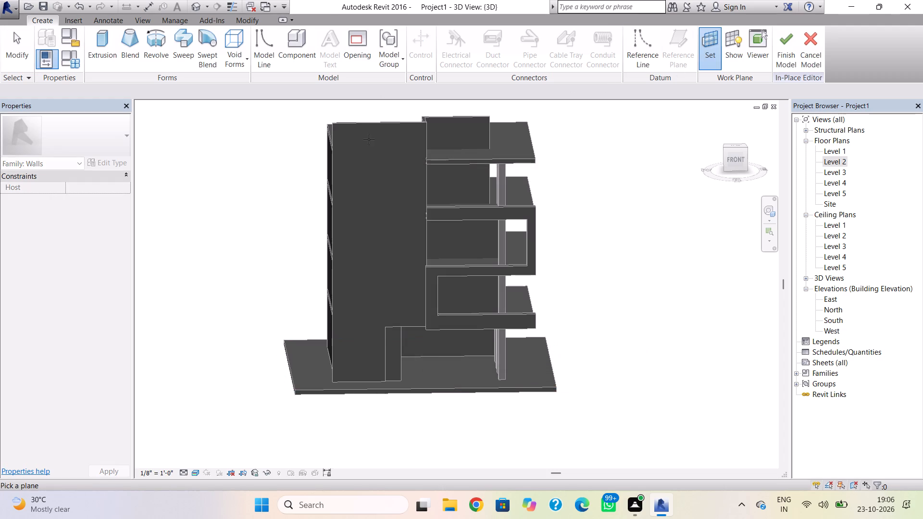
left_click(368, 127)
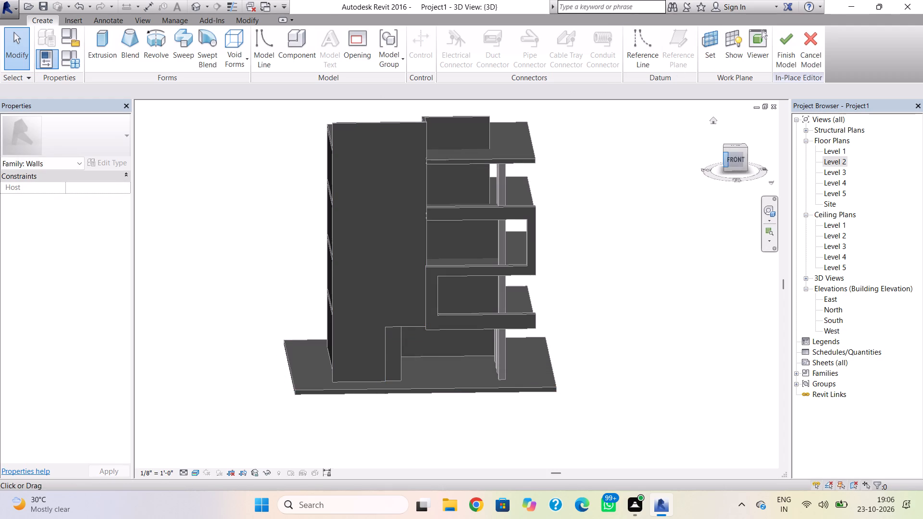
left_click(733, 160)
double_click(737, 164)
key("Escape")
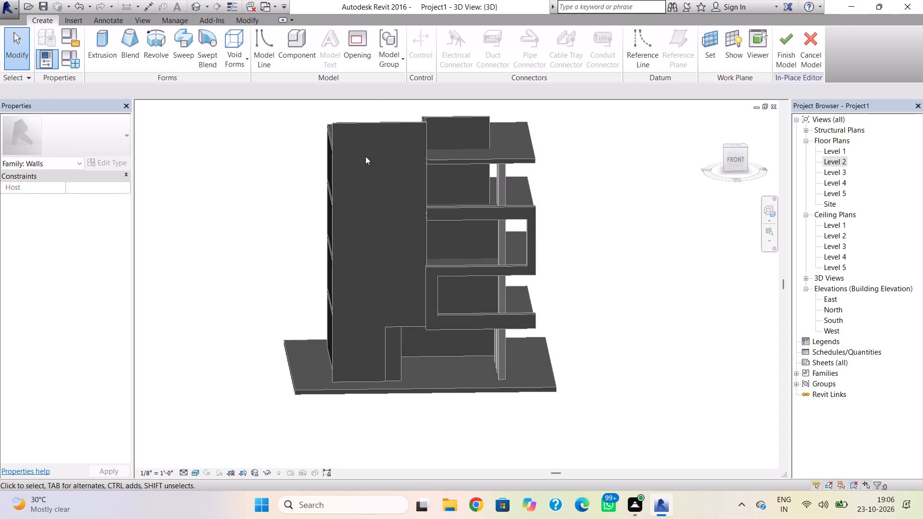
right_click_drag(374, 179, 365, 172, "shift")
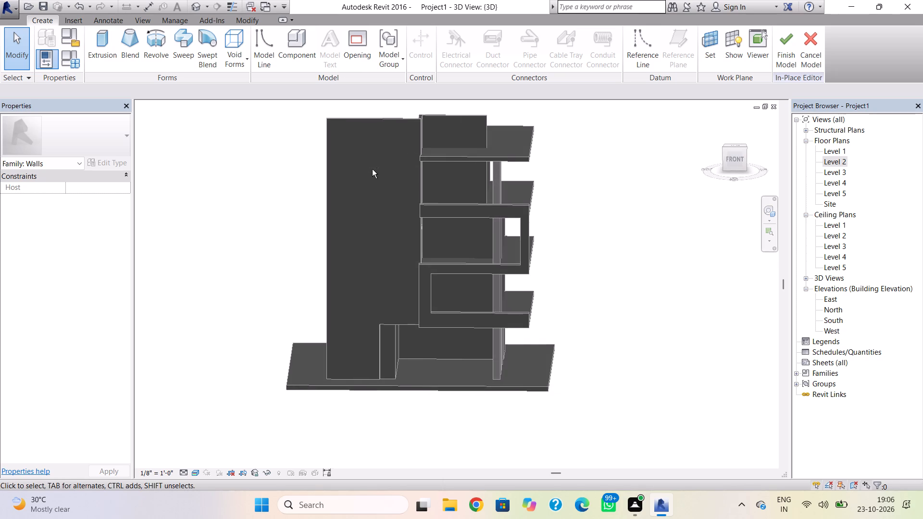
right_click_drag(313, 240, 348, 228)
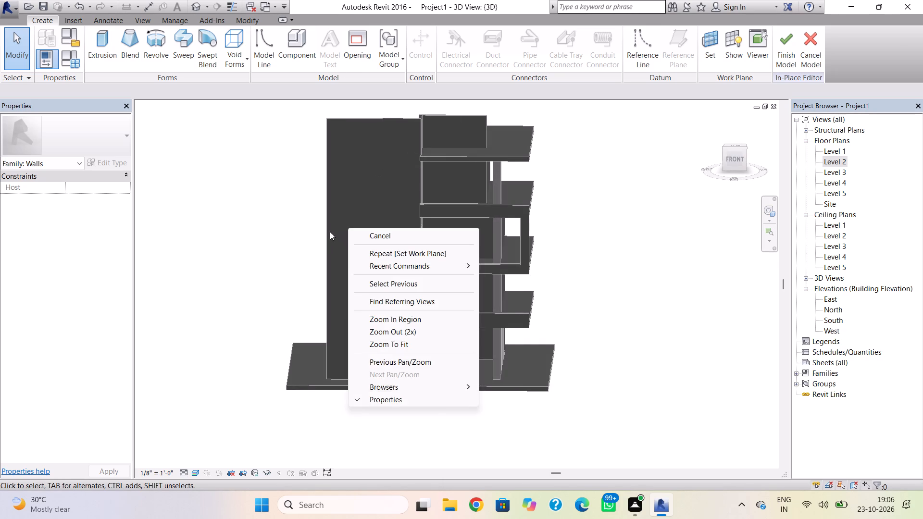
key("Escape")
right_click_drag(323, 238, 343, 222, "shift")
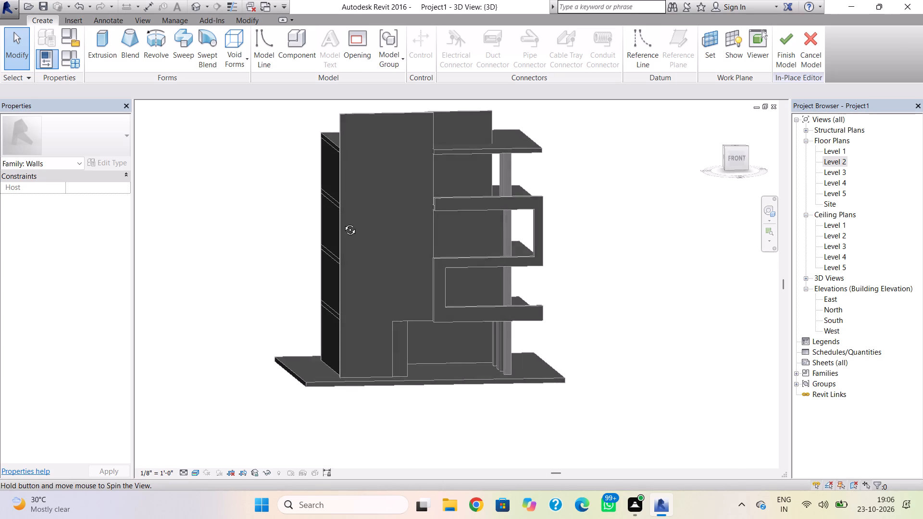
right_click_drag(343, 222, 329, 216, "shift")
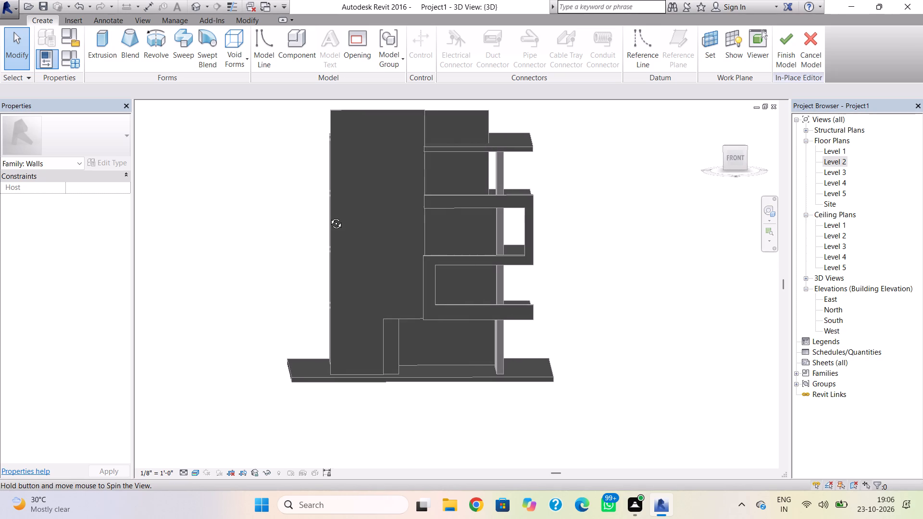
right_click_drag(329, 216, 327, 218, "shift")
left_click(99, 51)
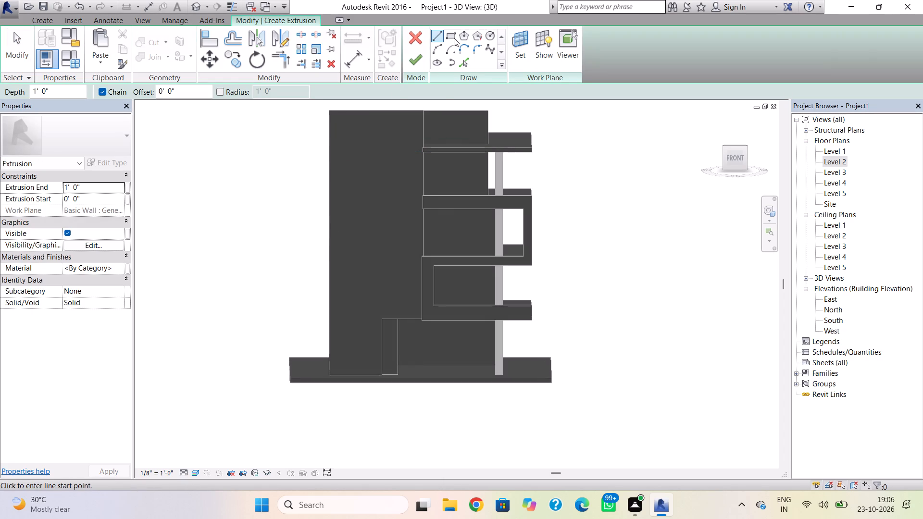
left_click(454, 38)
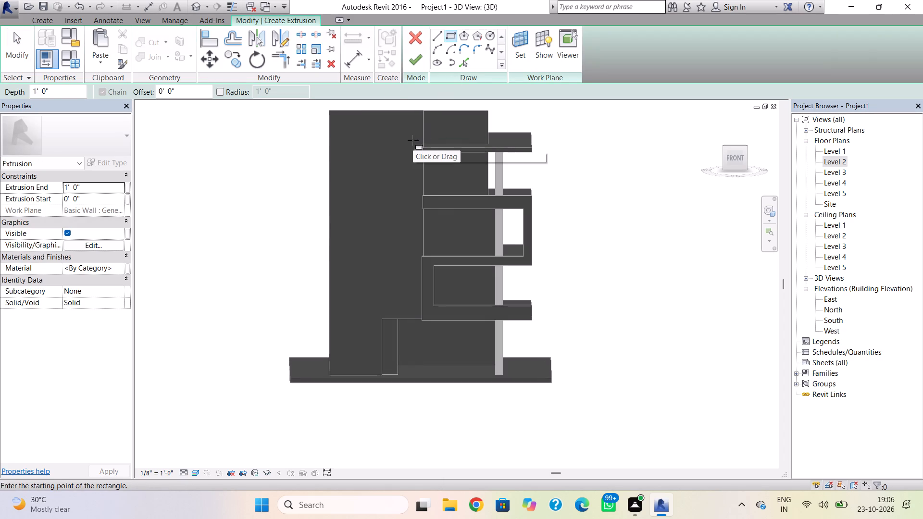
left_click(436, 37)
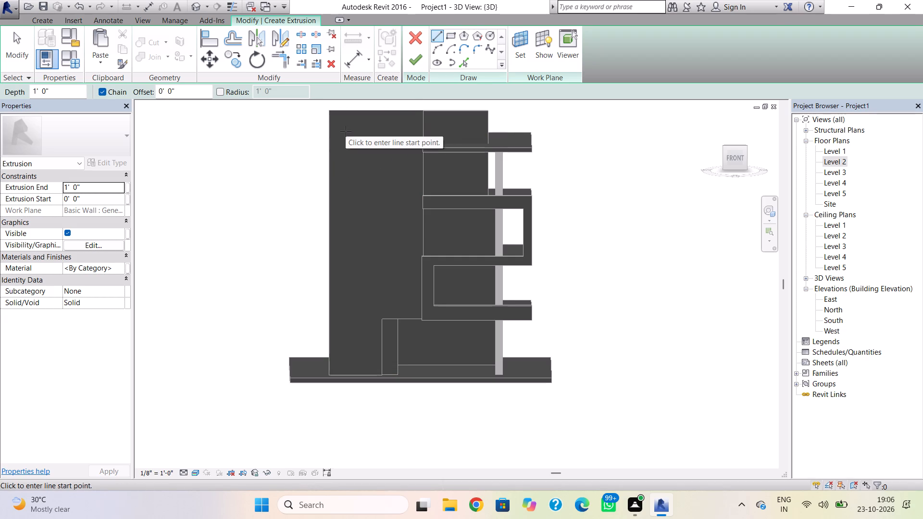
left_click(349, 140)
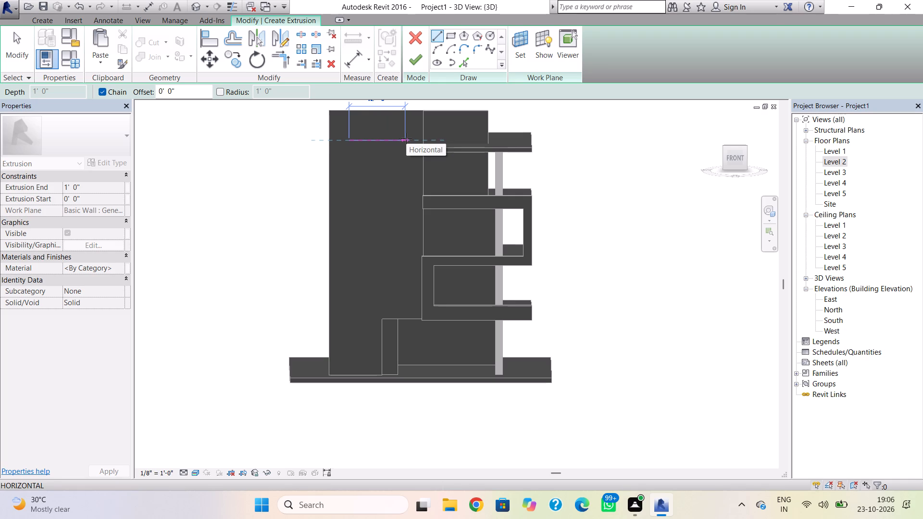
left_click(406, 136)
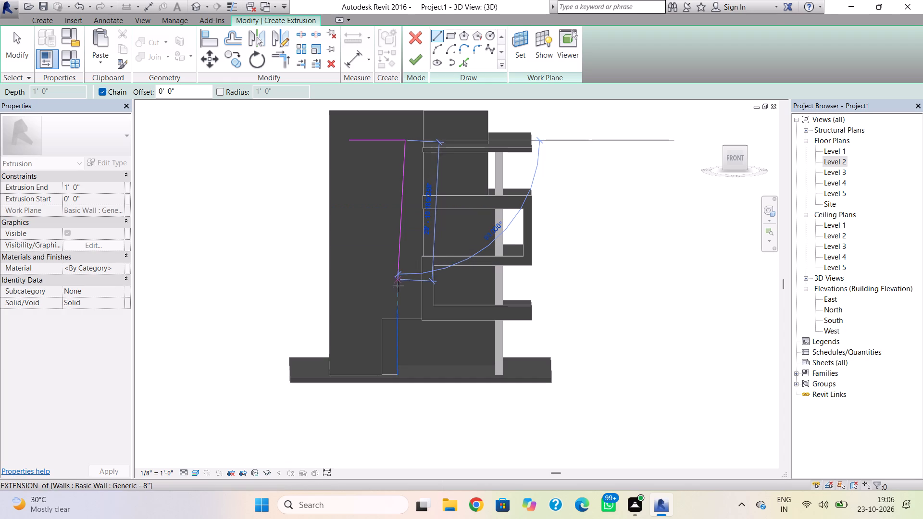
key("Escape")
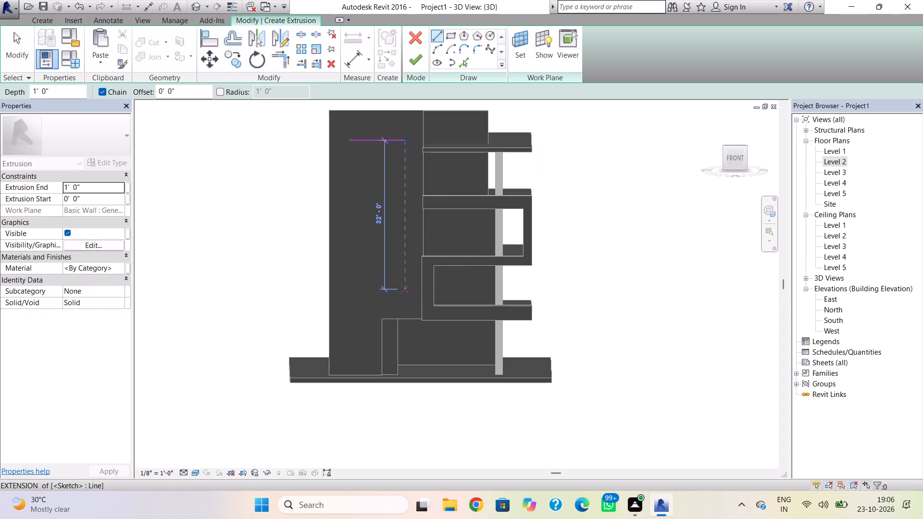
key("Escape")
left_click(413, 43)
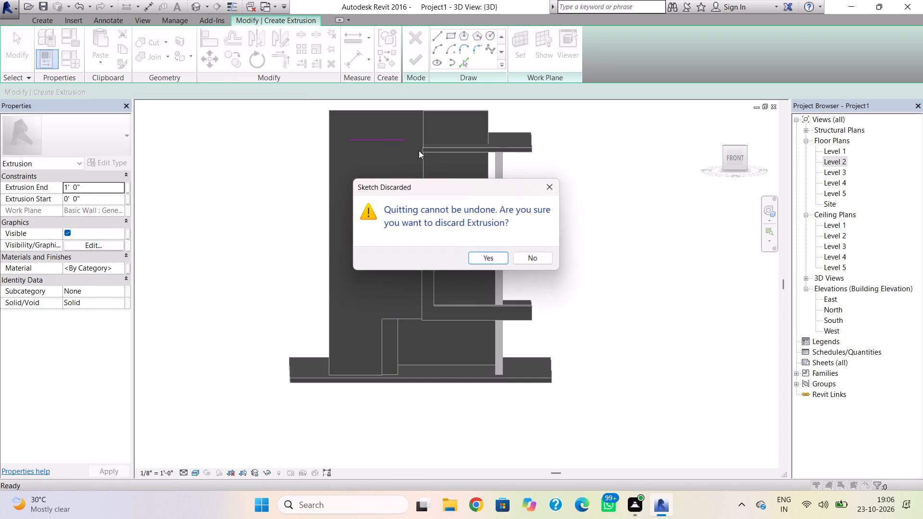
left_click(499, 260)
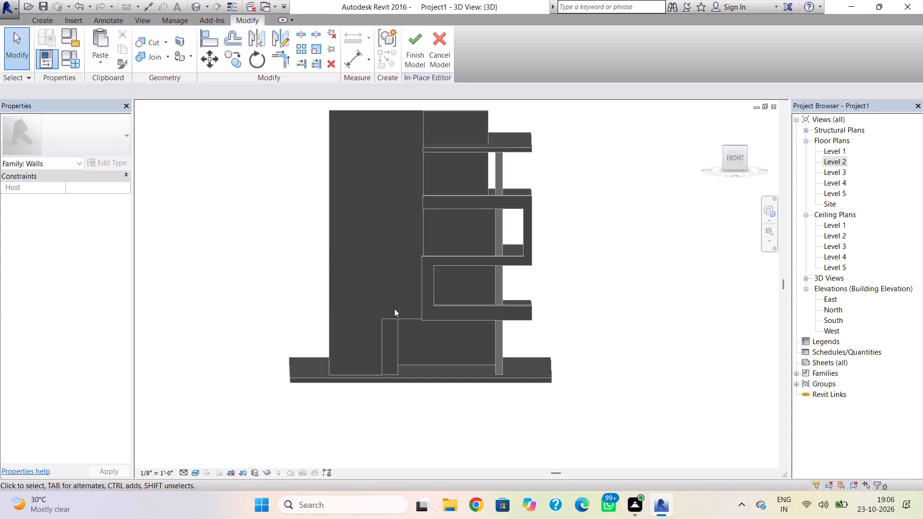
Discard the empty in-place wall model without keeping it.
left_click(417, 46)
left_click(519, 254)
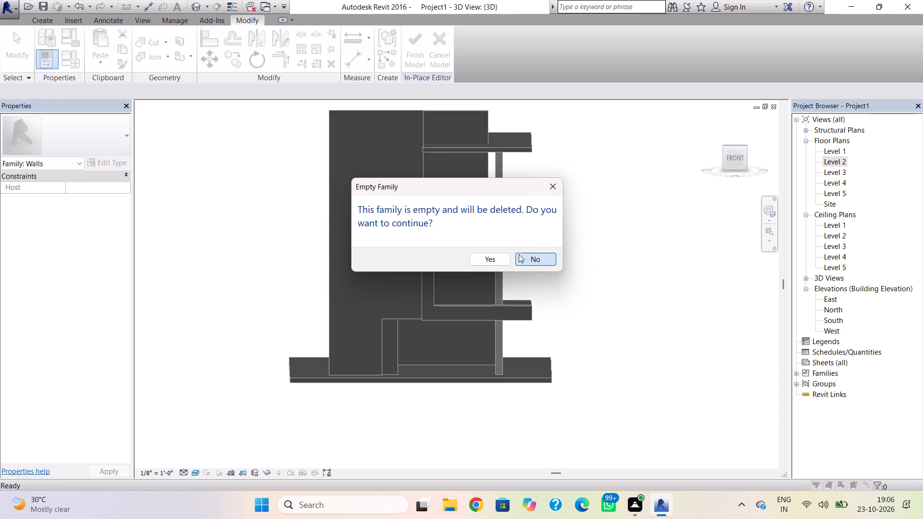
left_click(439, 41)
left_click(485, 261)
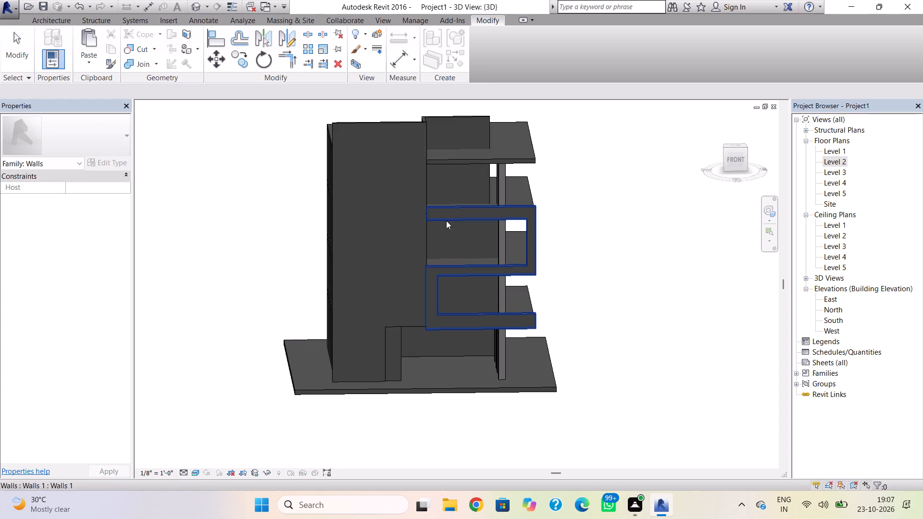
Extend the ground-floor part of the tall front wall sideways until its notch edge meets the end of the wall behind.
left_click(399, 328)
key("Escape")
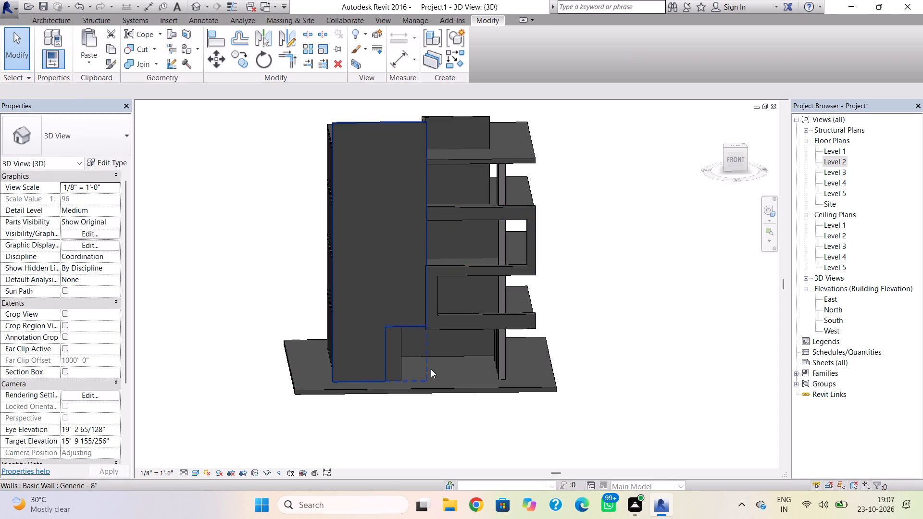
left_click(399, 323)
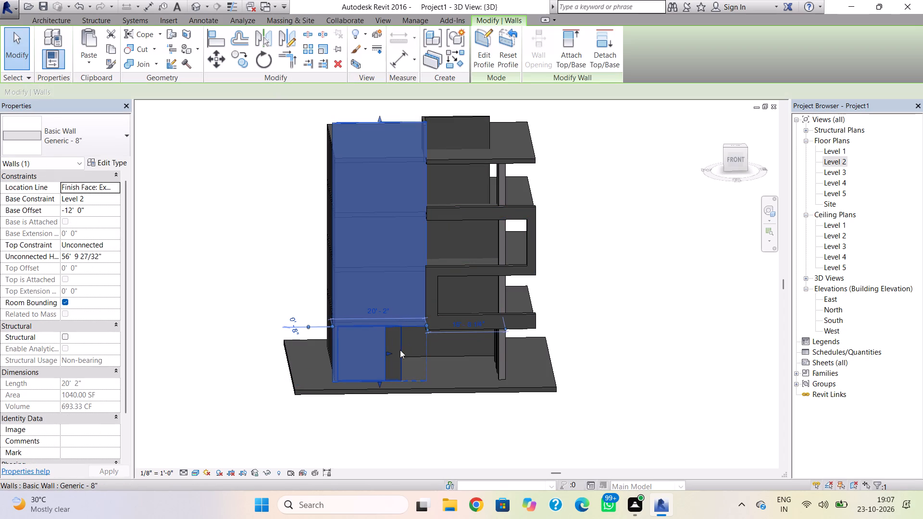
left_click_drag(390, 350, 398, 353)
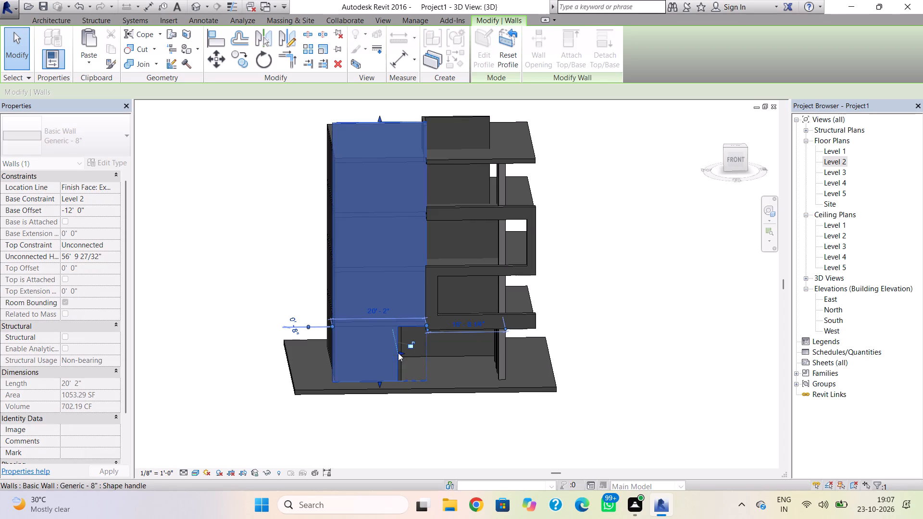
left_click(447, 362)
left_click(394, 351)
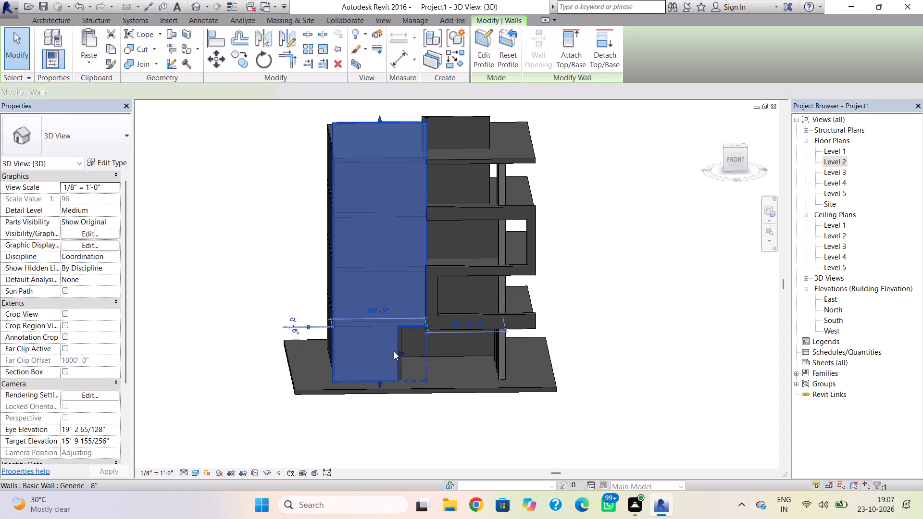
left_click(400, 351)
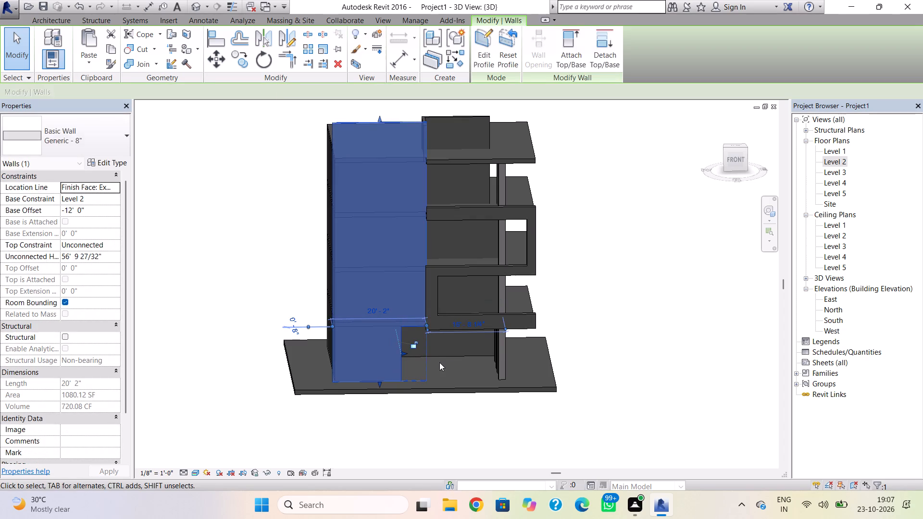
left_click(439, 362)
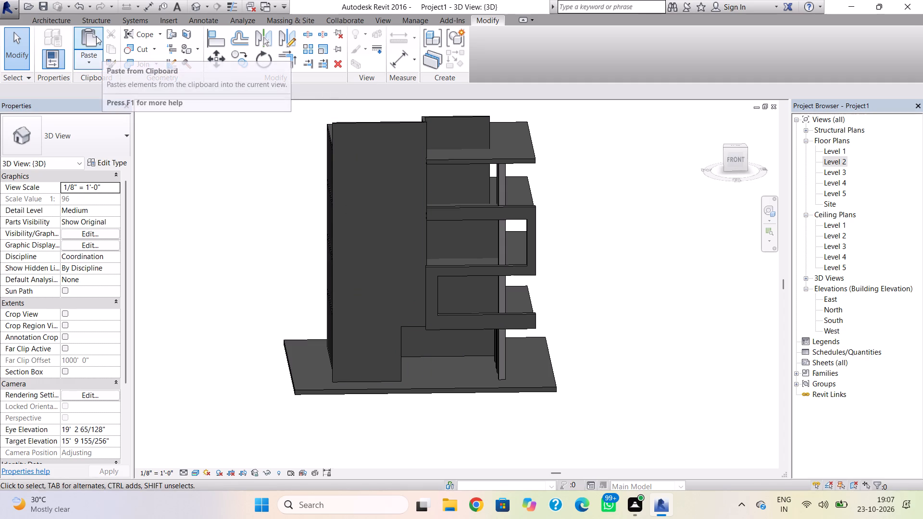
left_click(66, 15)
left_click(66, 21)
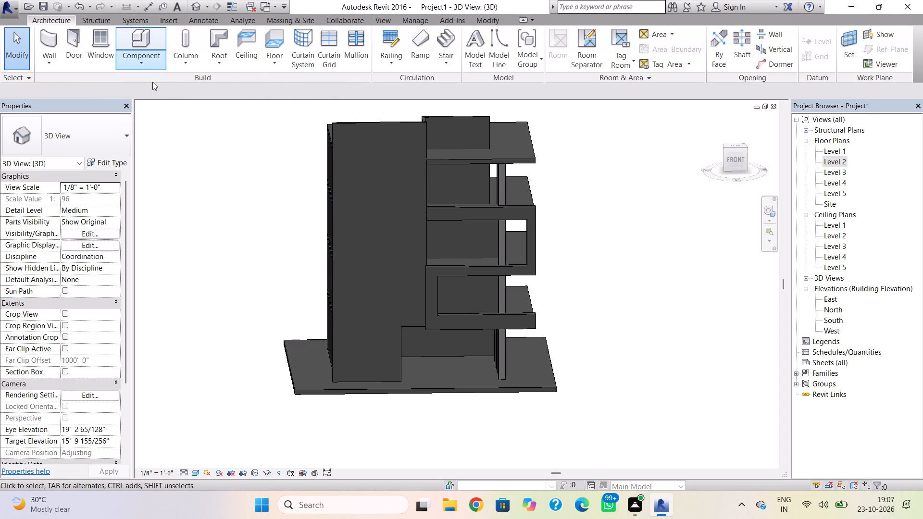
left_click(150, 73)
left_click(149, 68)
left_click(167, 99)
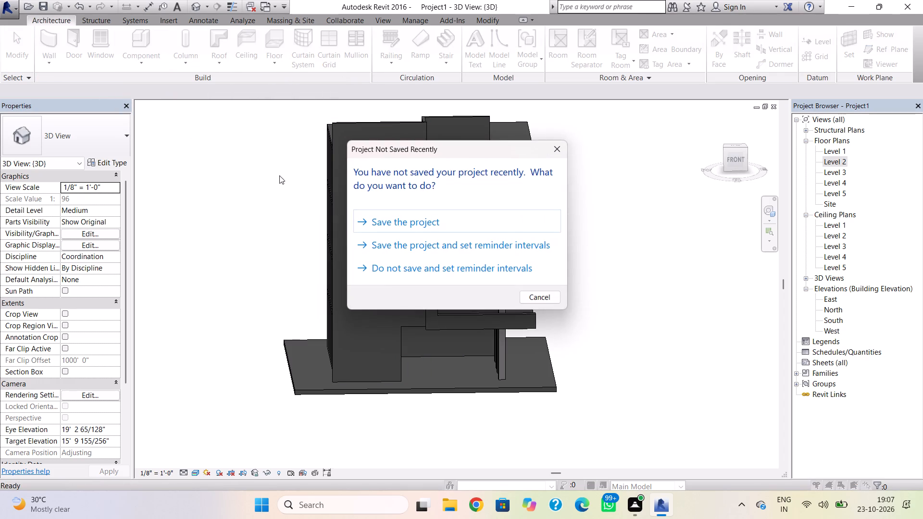
Save the project in the Documents folder as REVIT INTERNSHIP 11 and dismiss the pending family category selection.
left_click(430, 222)
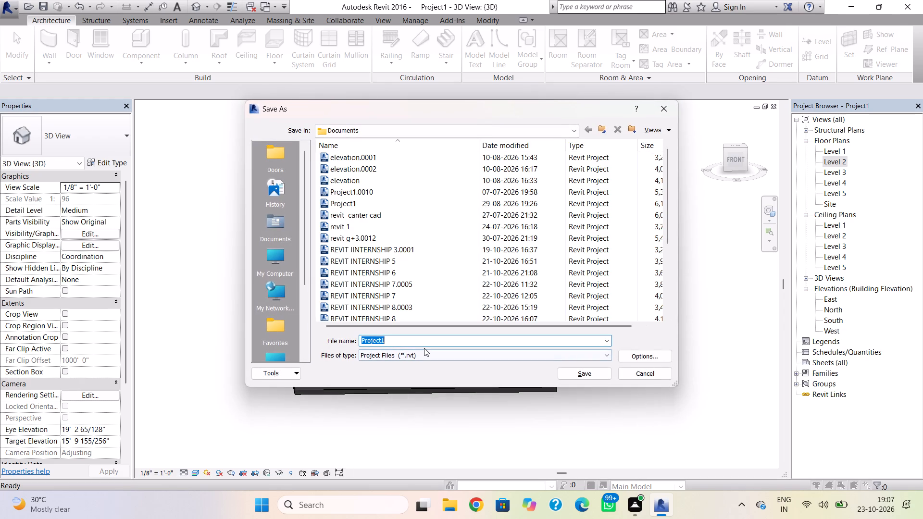
key("BackSpace")
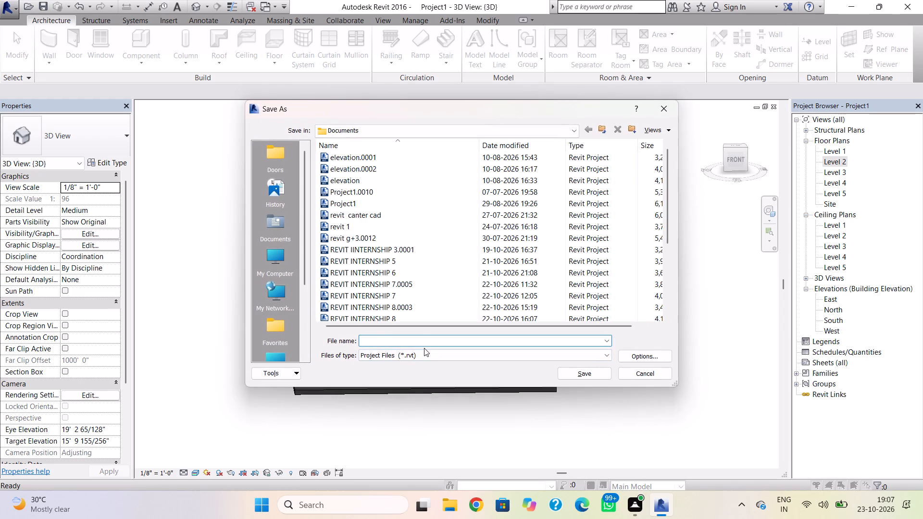
type("RE")
key("BackSpace")
key("BackSpace")
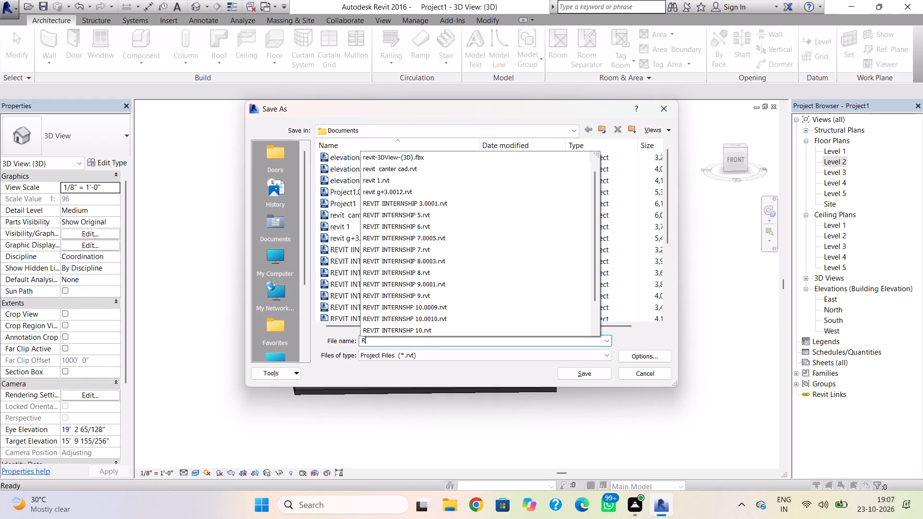
key("BackSpace")
key("BackSpace")
type("REVIT INTERNSHIP")
key("space")
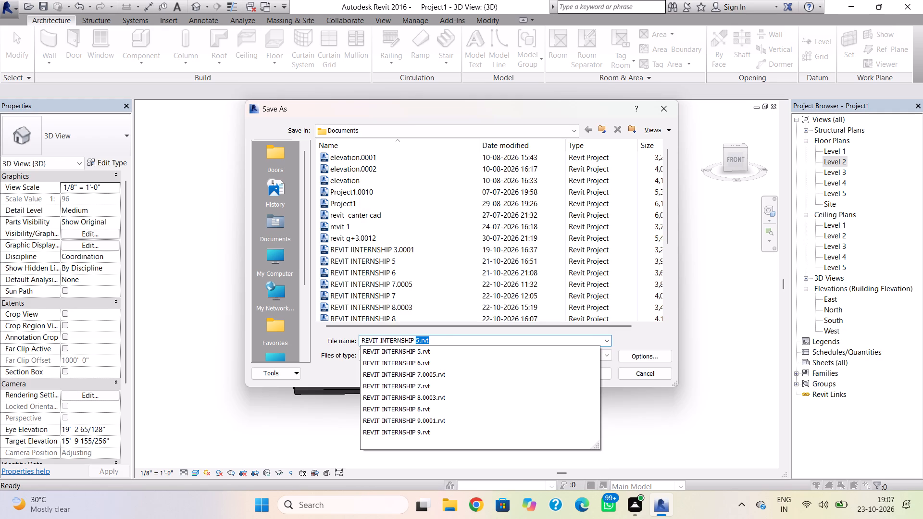
key("1")
key("1")
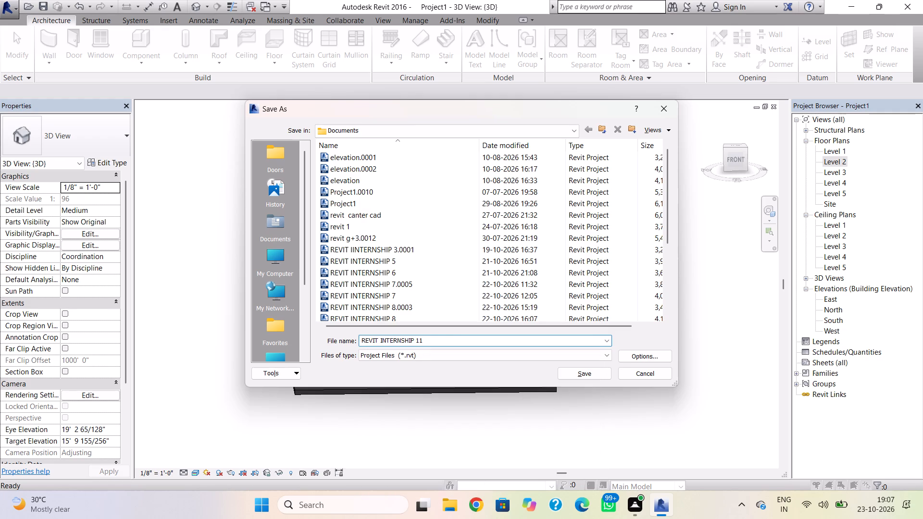
key("Return")
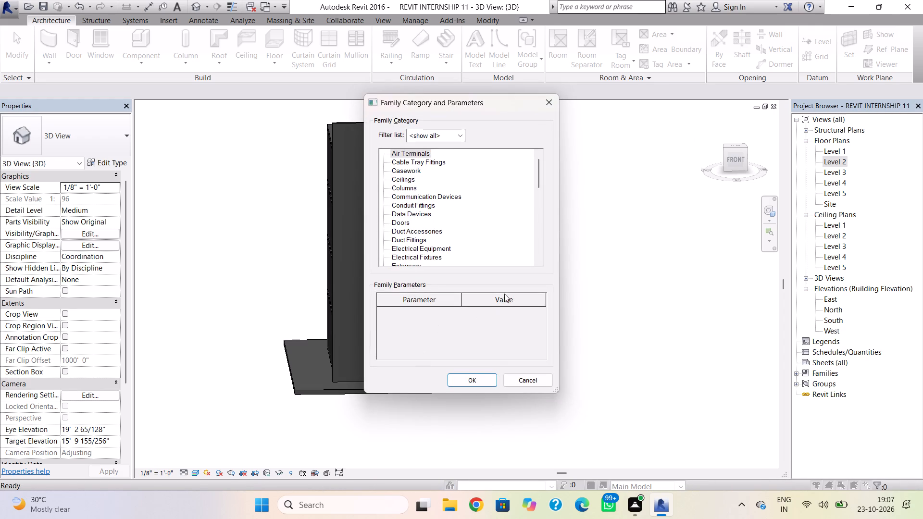
left_click(523, 383)
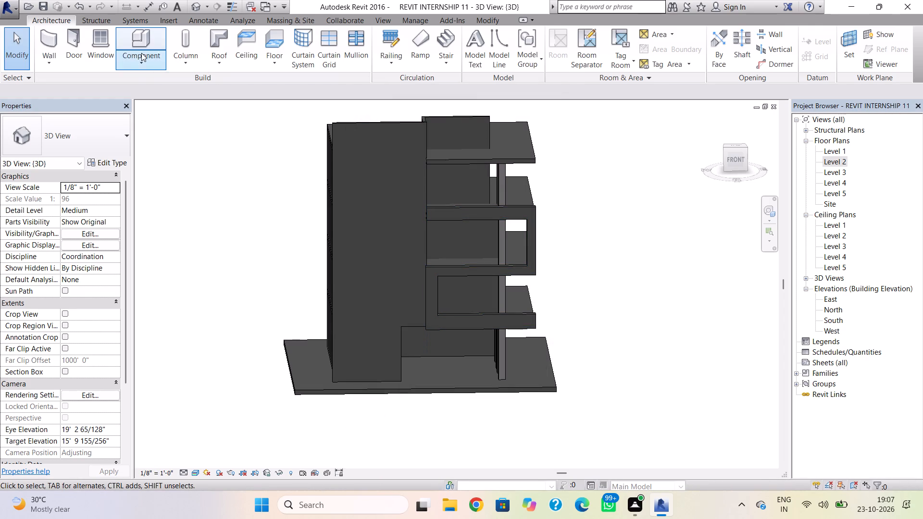
Start an in-place model in the Walls family category, keeping the suggested name.
left_click(141, 53)
left_click(178, 111)
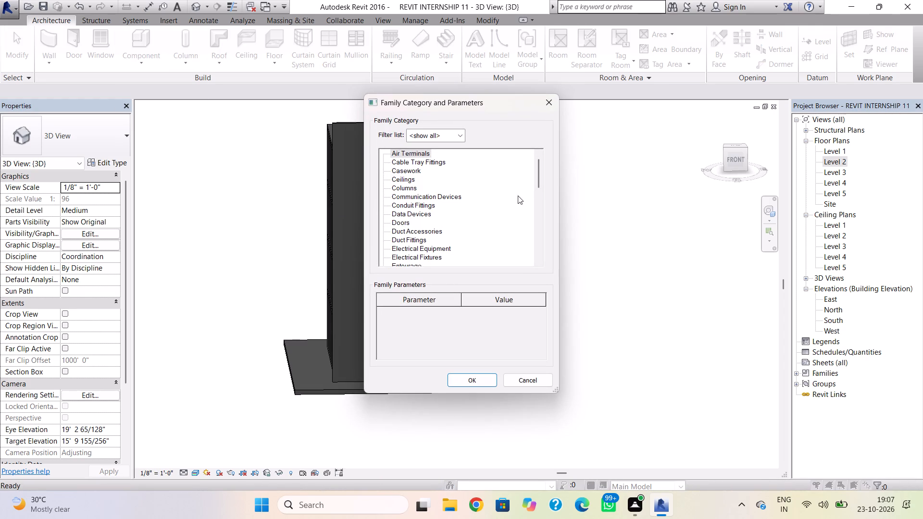
left_click_drag(539, 182, 539, 251)
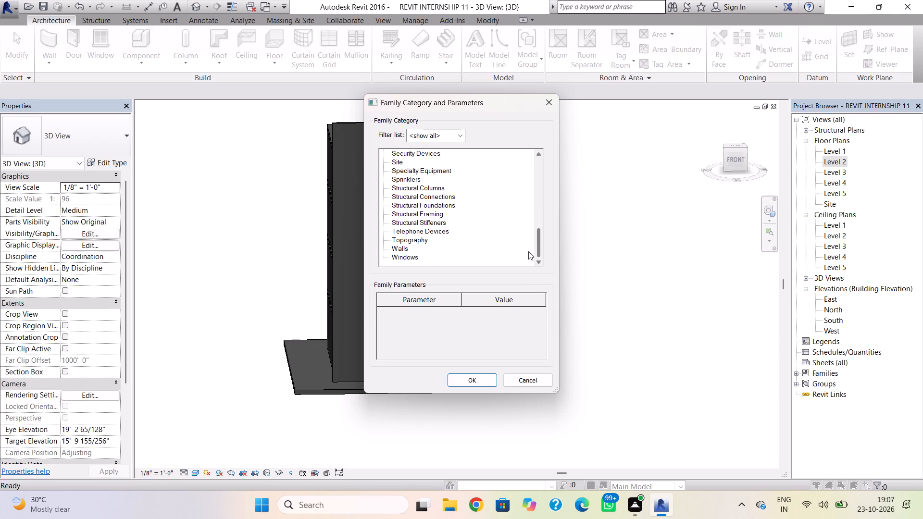
left_click(389, 246)
left_click(465, 377)
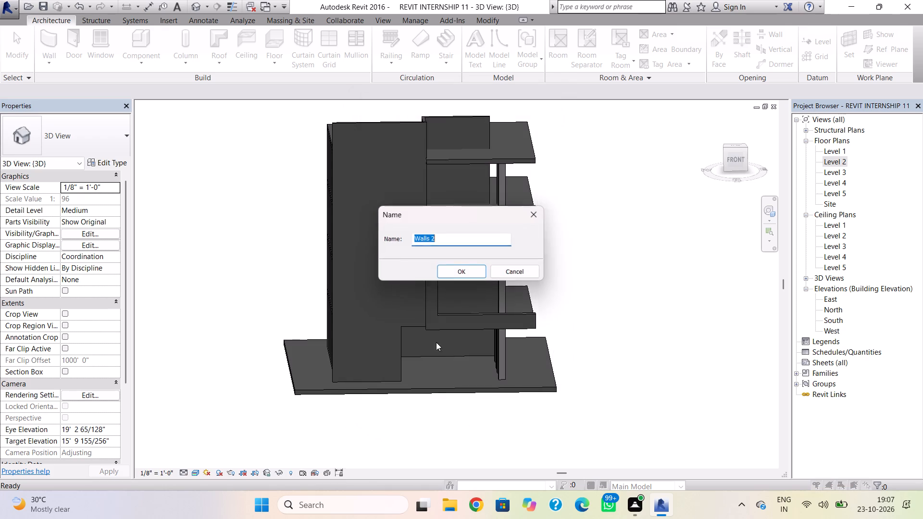
left_click(451, 275)
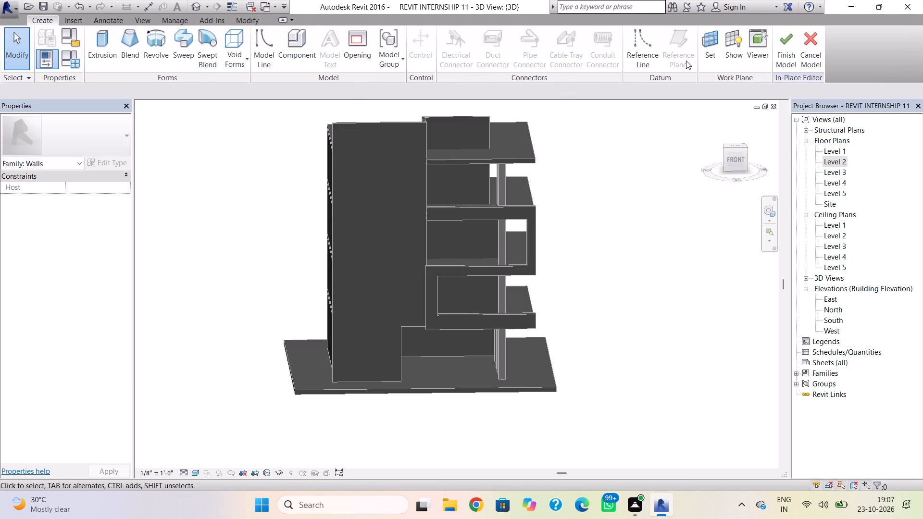
Set the work plane for the in-place wall model using the Pick a plane option.
left_click(706, 43)
left_click(436, 276)
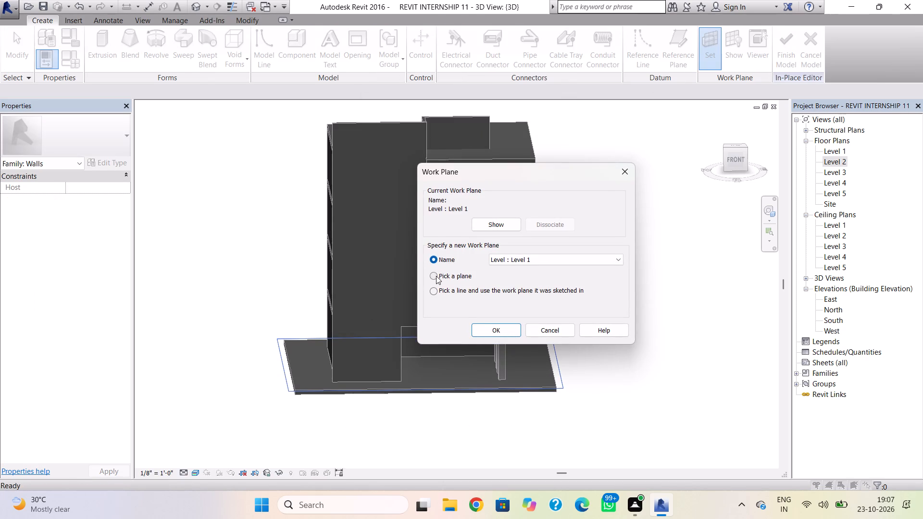
left_click(489, 334)
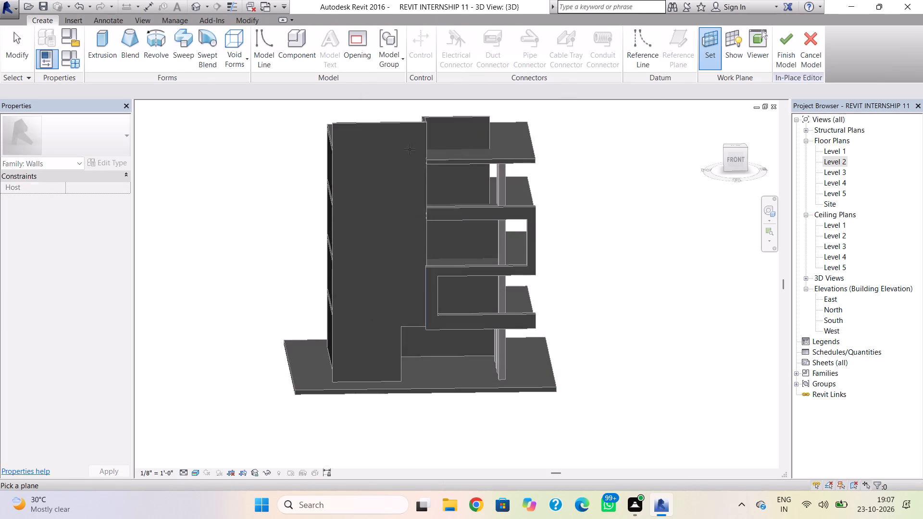
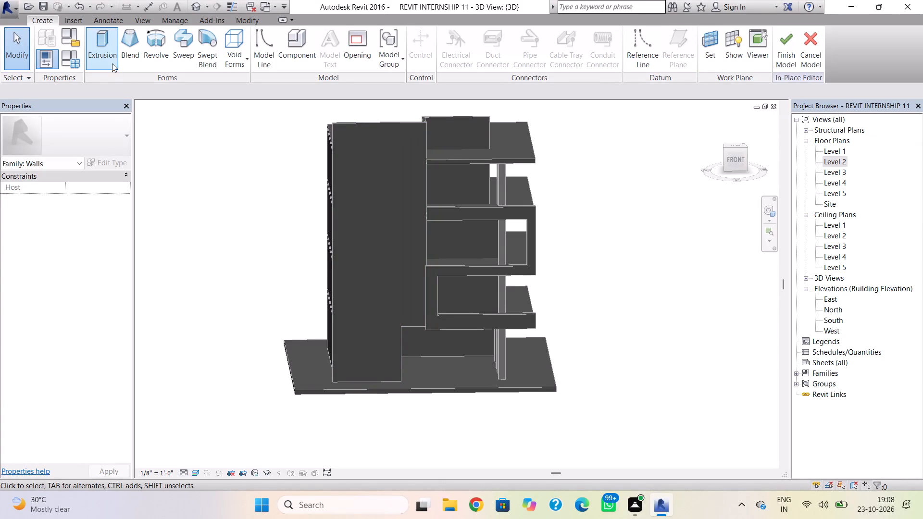
Start an Extrusion and sketch an inverted-U outer outline about 10'-6" wide on the tall front wall, from the notch edge, with legs reaching the ground.
left_click(103, 44)
left_click(440, 31)
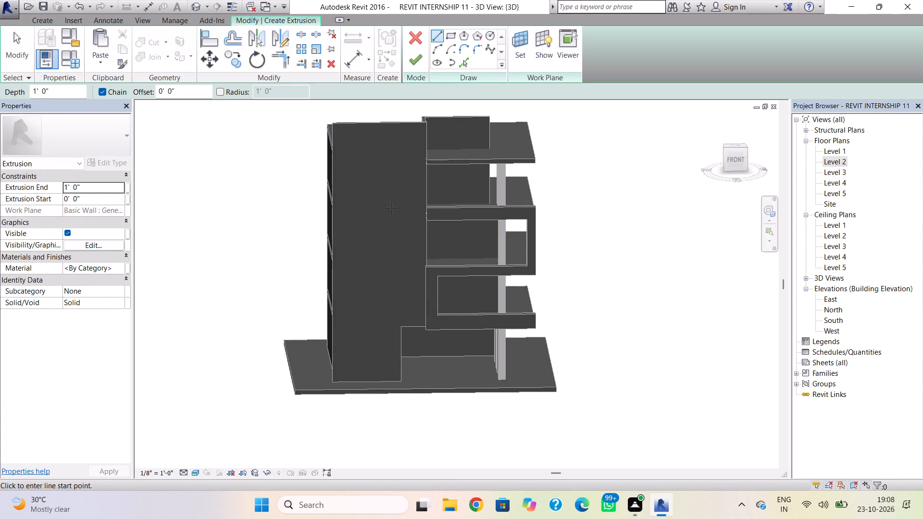
left_click(738, 157)
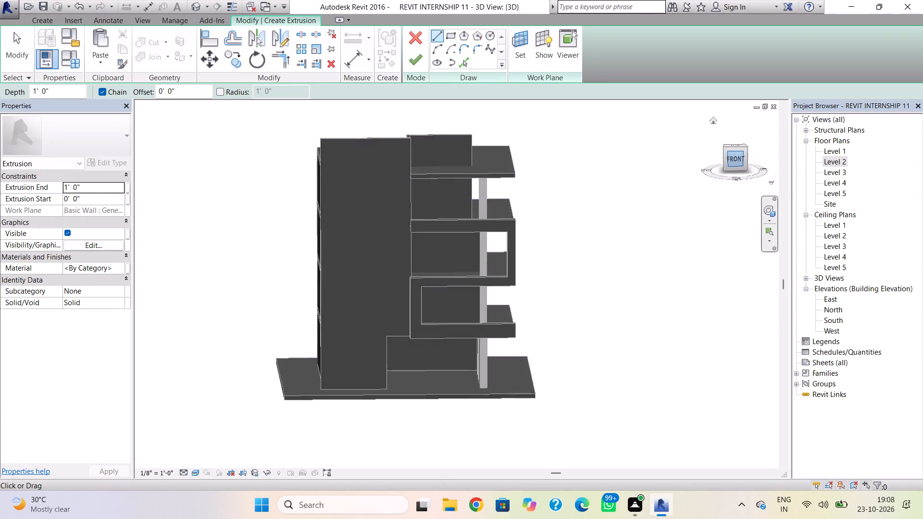
scroll(372, 253, "up", 1)
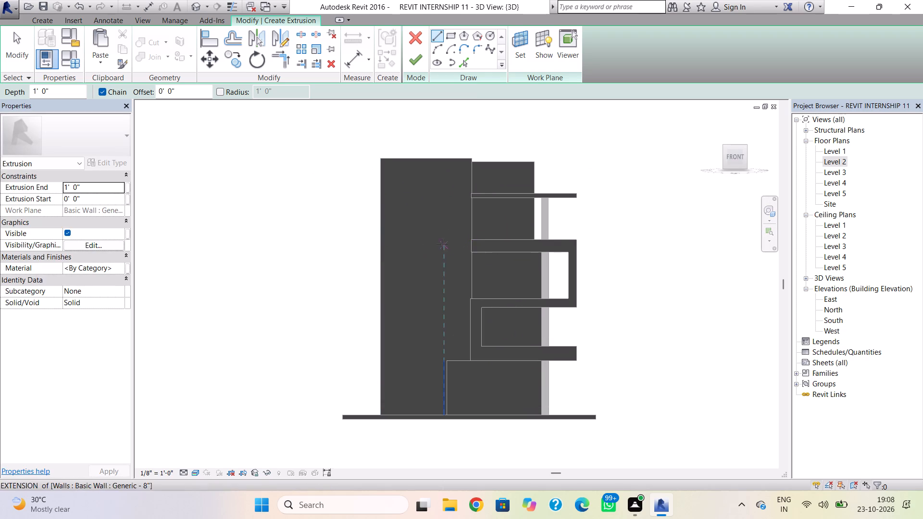
scroll(437, 246, "up", 2)
middle_click_drag(442, 237, 448, 219)
scroll(448, 221, "down", 1)
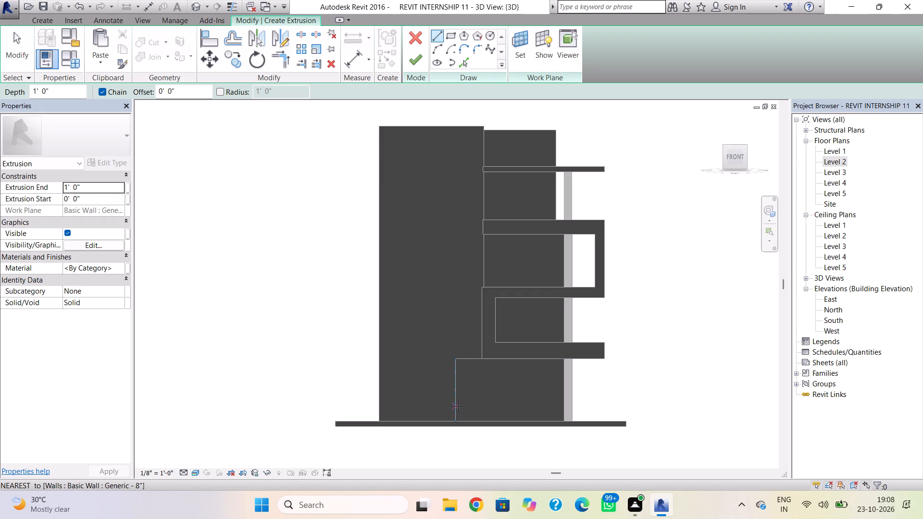
left_click(455, 419)
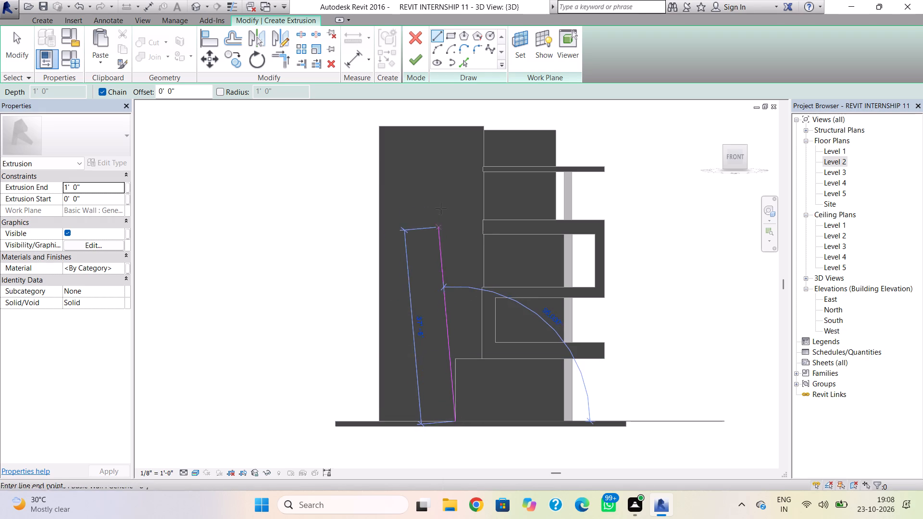
left_click(460, 149)
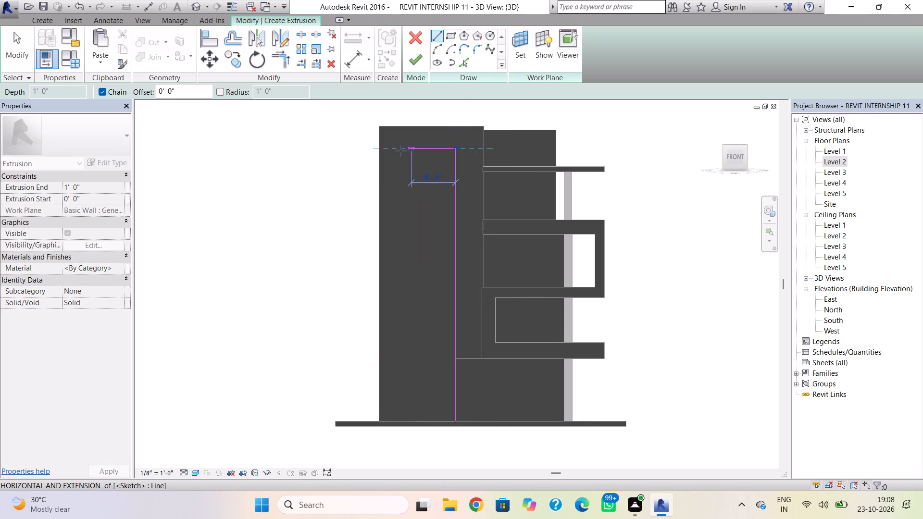
left_click(400, 150)
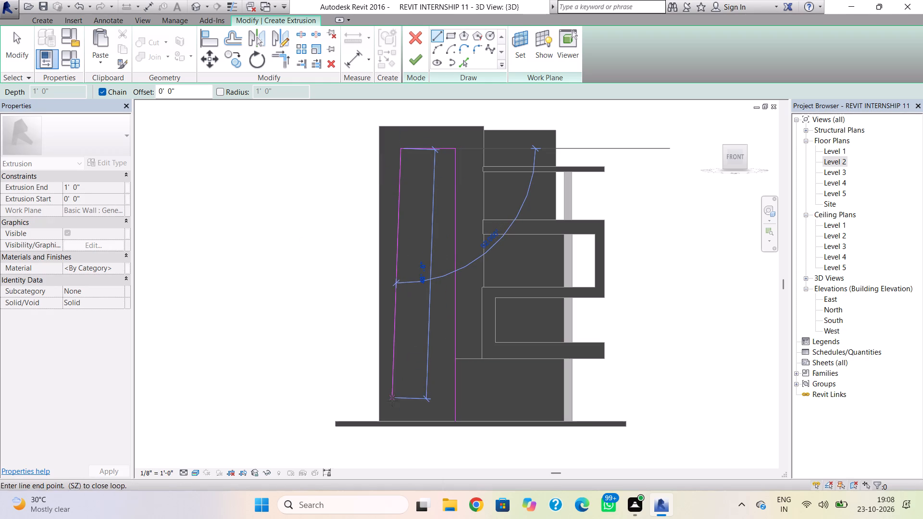
left_click(397, 418)
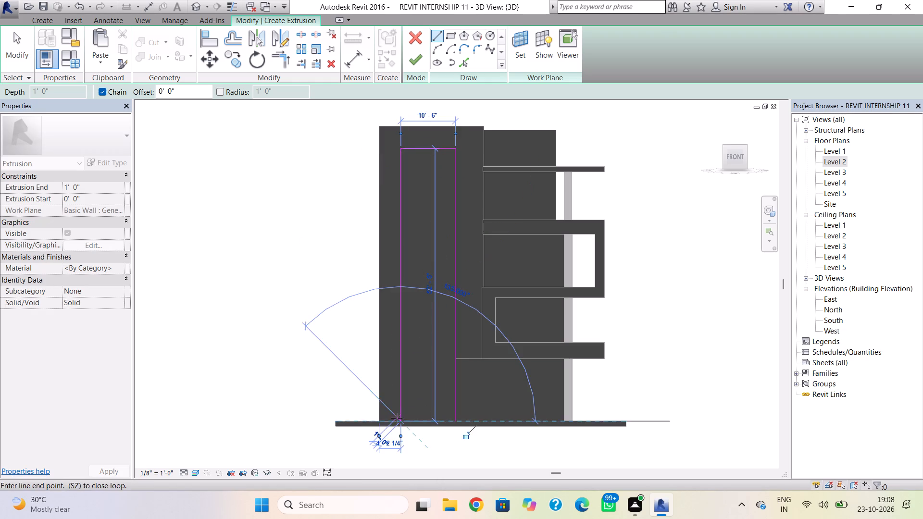
Sketch the inner outline about 48' high and close the profile along the ground, leaving two legs joined by a top band.
left_click(418, 421)
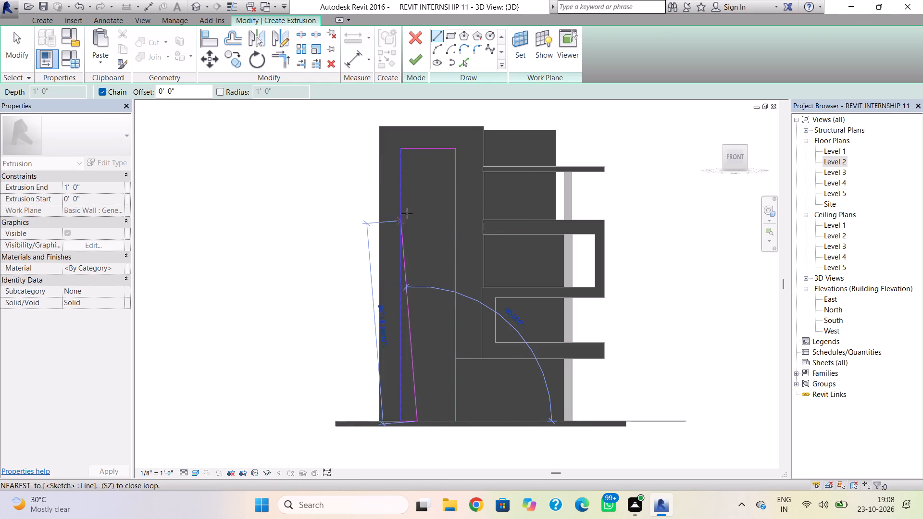
left_click(415, 170)
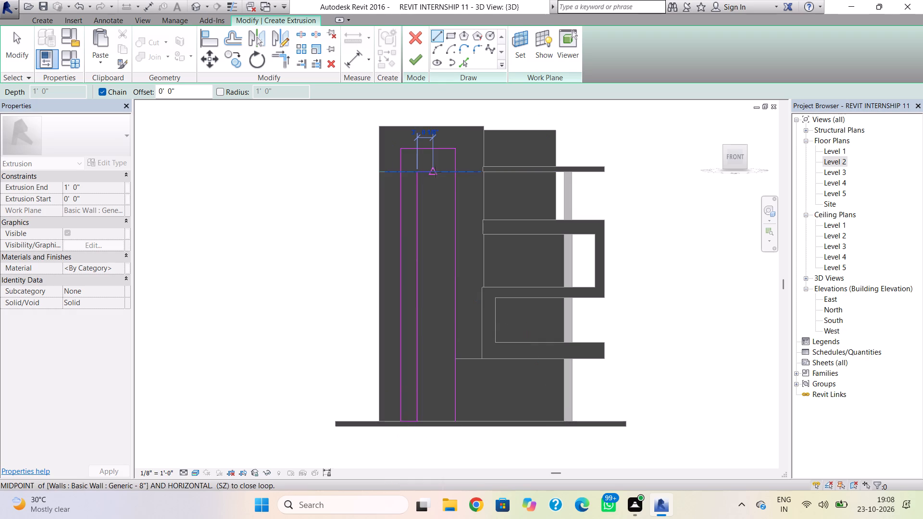
left_click(436, 172)
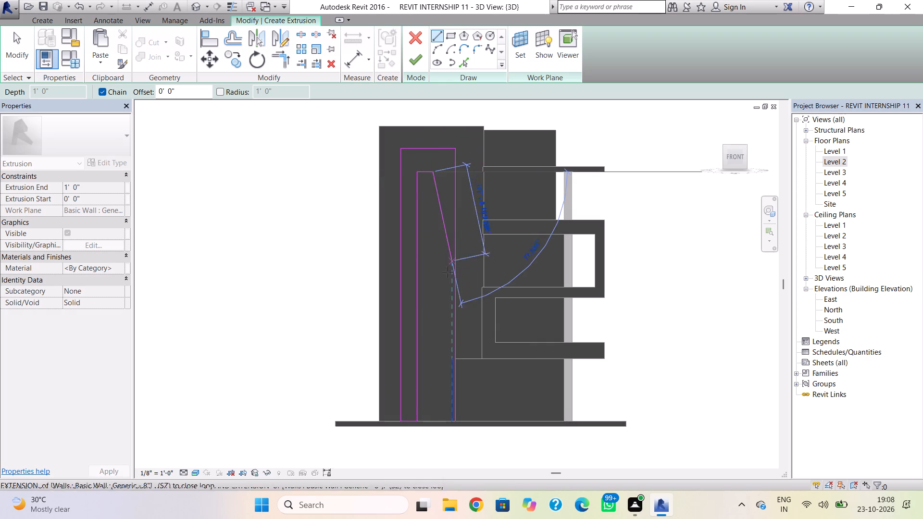
scroll(428, 342, "down", 2)
middle_click_drag(428, 336, 417, 294)
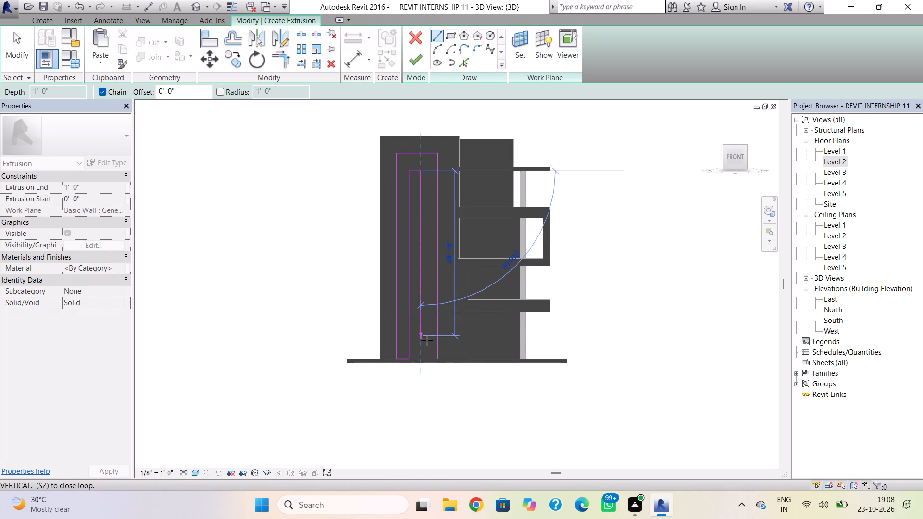
left_click(425, 356)
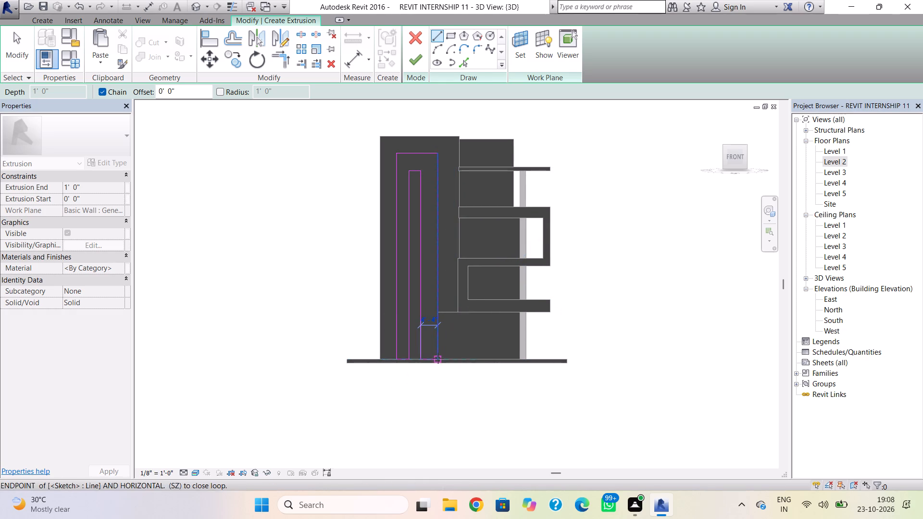
left_click(438, 358)
key("Escape")
scroll(438, 244, "up", 3)
key("Escape")
Nudge the inner side edges apart until the opening is about 5'-0" wide, and nudge its top edge slightly upward.
left_click(417, 255)
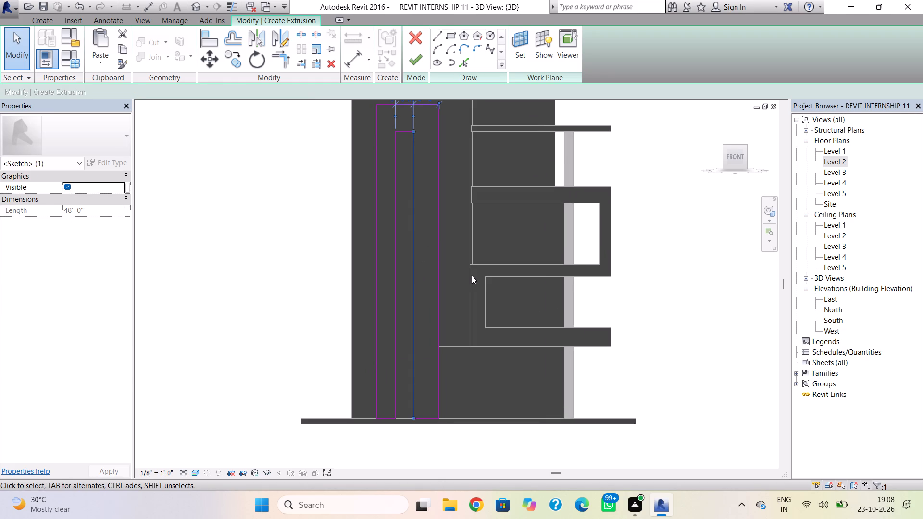
key("Right")
key("Right")
key("Right")
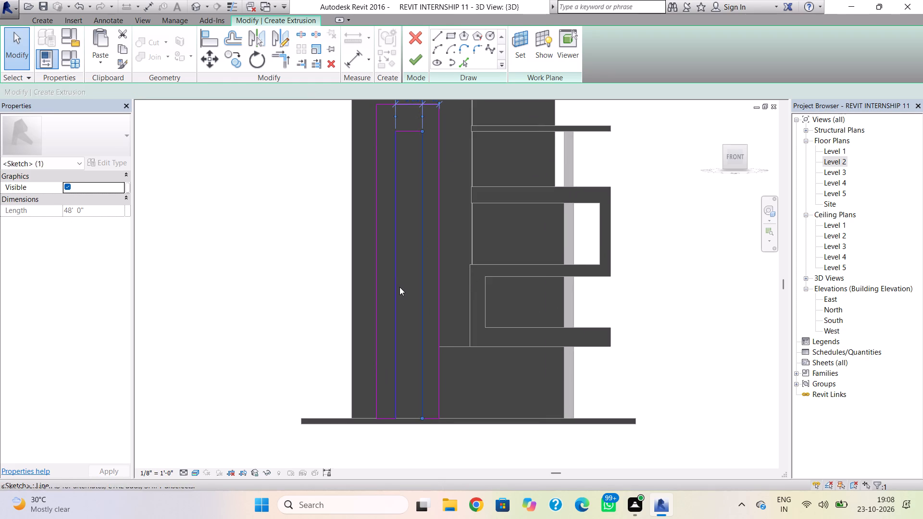
left_click(399, 287)
key("Left")
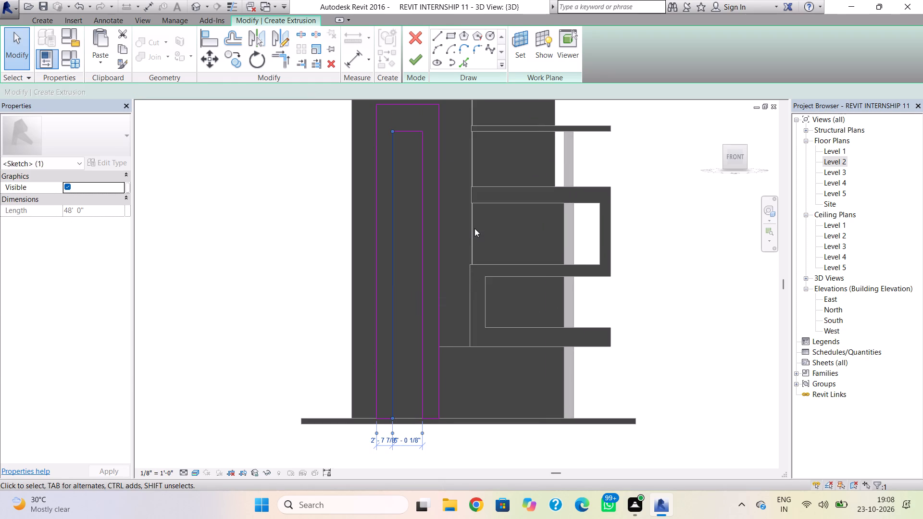
left_click(408, 131)
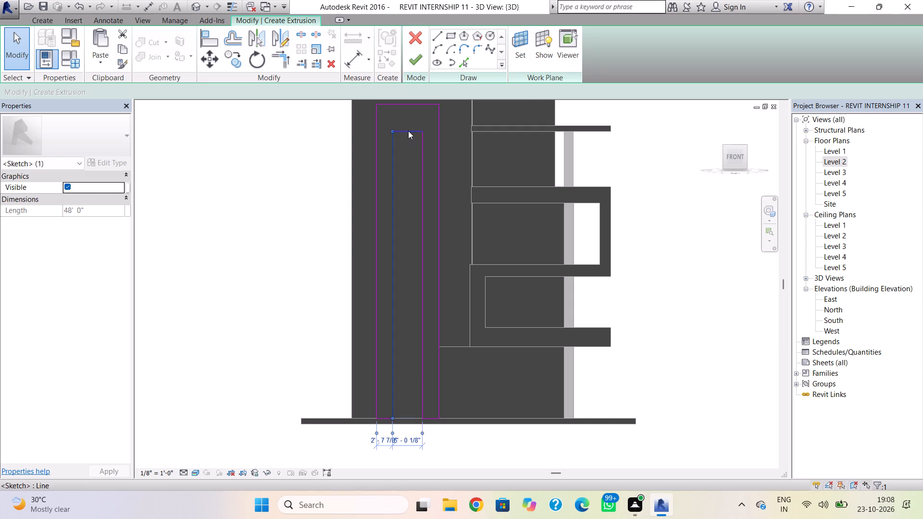
key("Up")
key("Up")
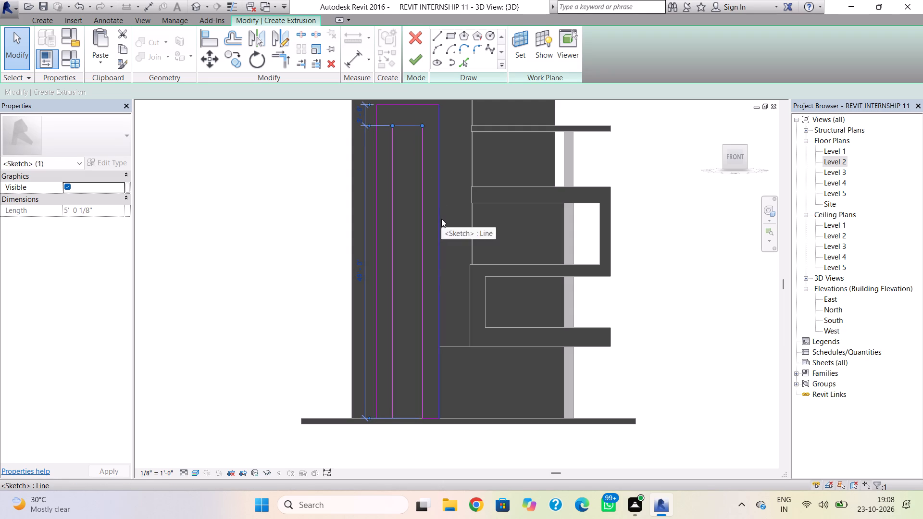
left_click(452, 215)
Complete the inverted-U extrusion with a depth of 1' 0" and finish the in-place wall model.
scroll(410, 253, "down", 2)
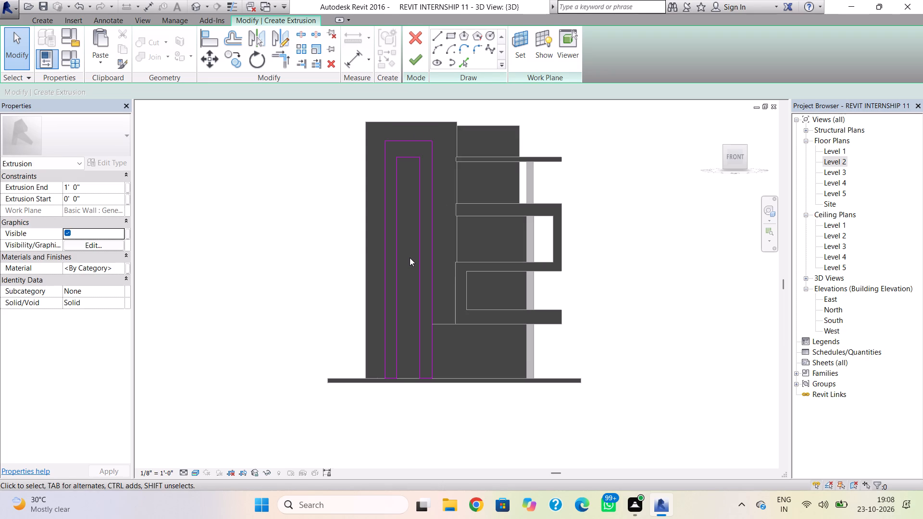
left_click(415, 57)
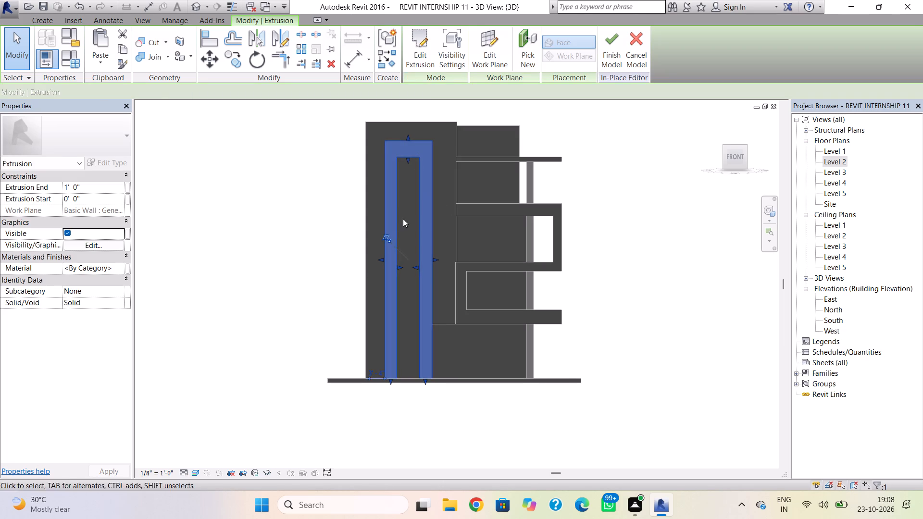
right_click_drag(394, 221, 502, 304, "shift")
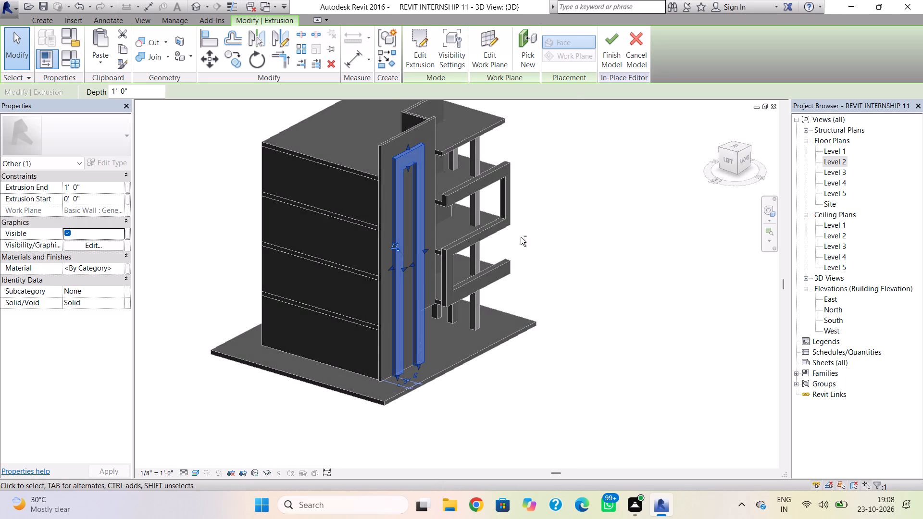
left_click(615, 43)
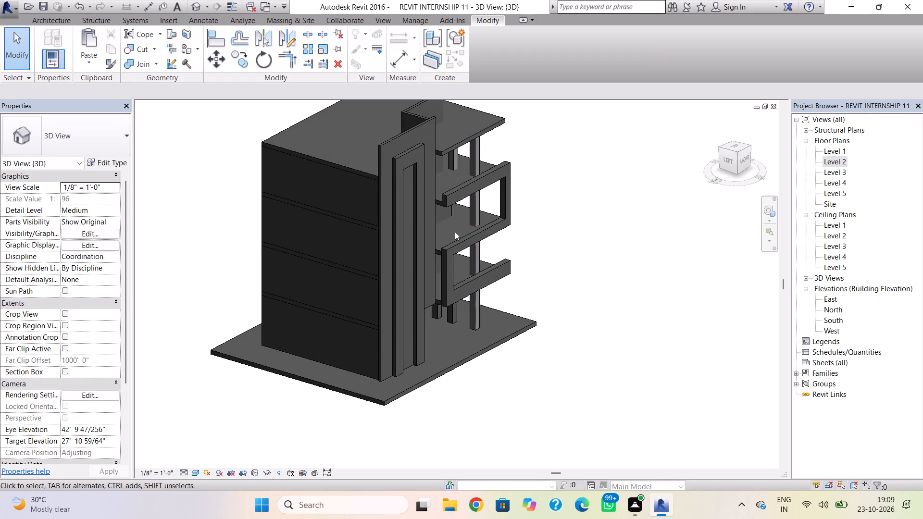
Adjust the in-place frame on the tall front wall slightly using its shape handles.
left_click(423, 241)
scroll(404, 260, "up", 8)
left_click_drag(409, 254, 401, 244)
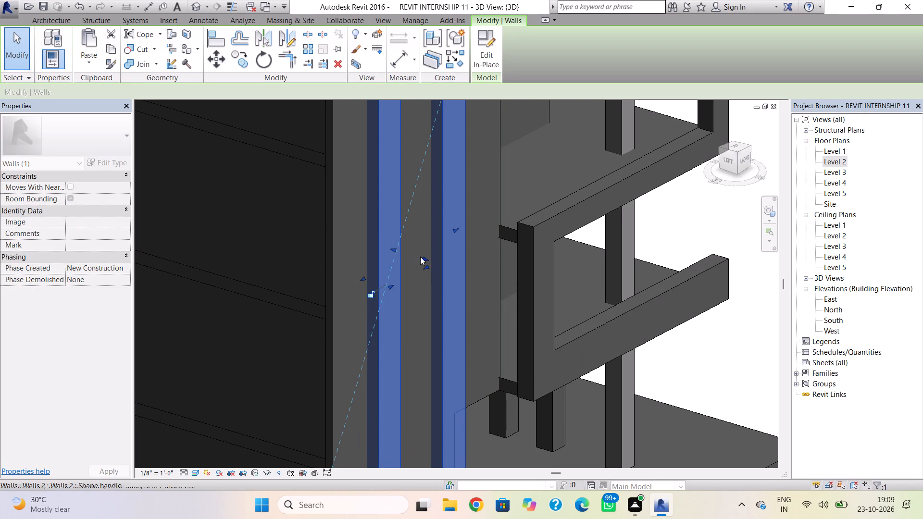
left_click_drag(430, 259, 419, 250)
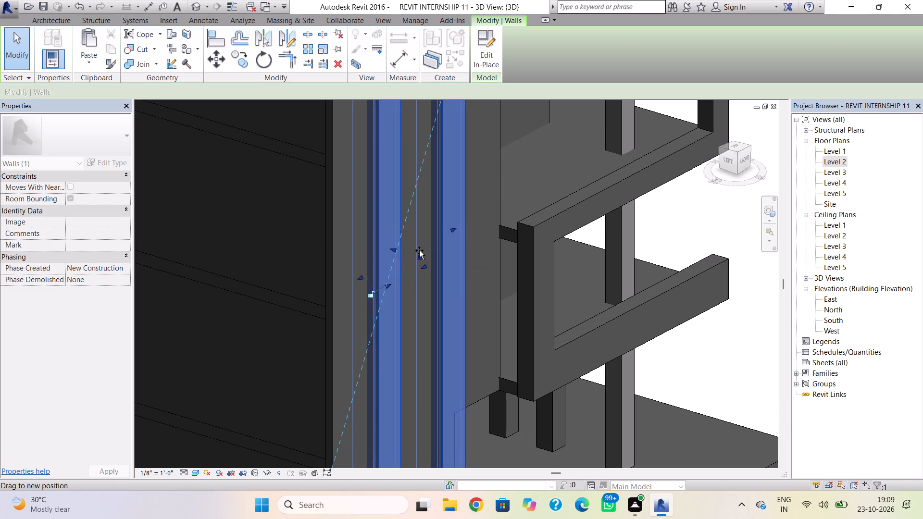
left_click_drag(419, 250, 418, 248)
left_click_drag(415, 255, 422, 256)
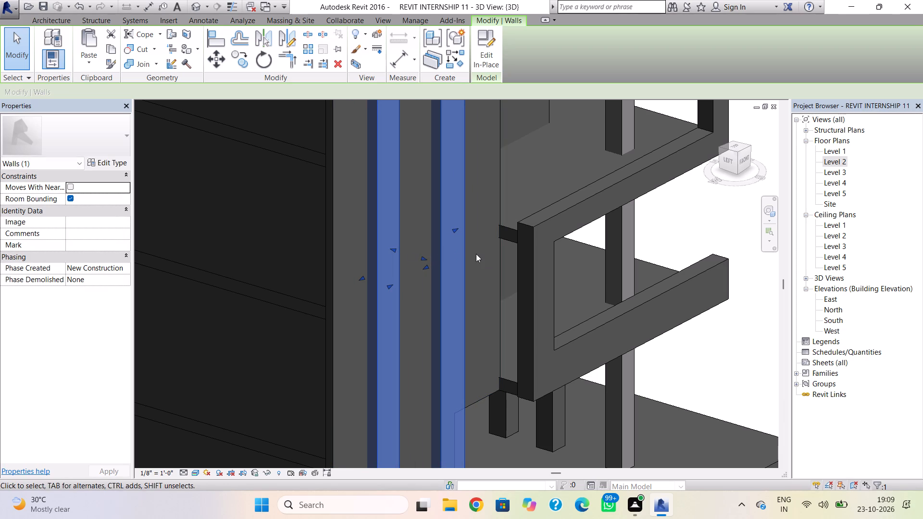
key("Escape")
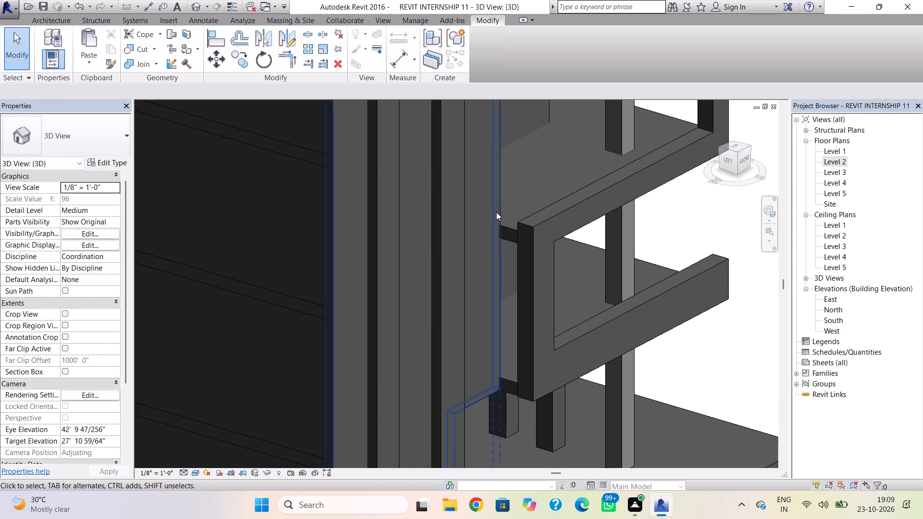
Open the tall front wall's profile for editing, face it in the front view, and choose the Rectangle sketch tool.
right_click_drag(473, 220, 380, 189, "shift")
scroll(383, 187, "down", 6)
middle_click_drag(390, 193, 393, 213)
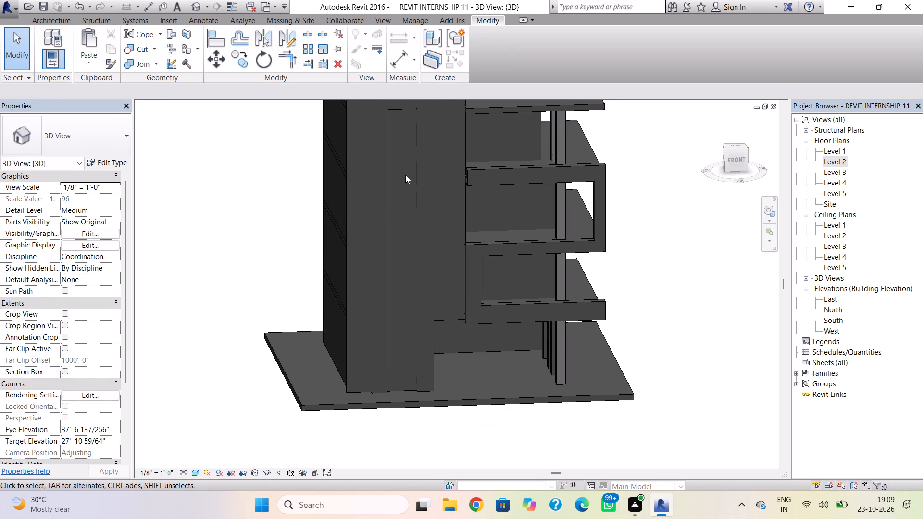
double_click(466, 152)
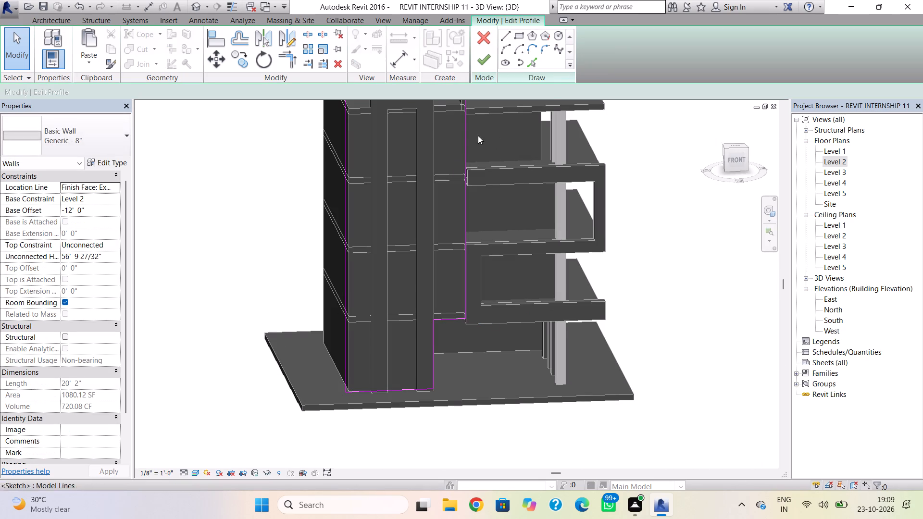
left_click(736, 159)
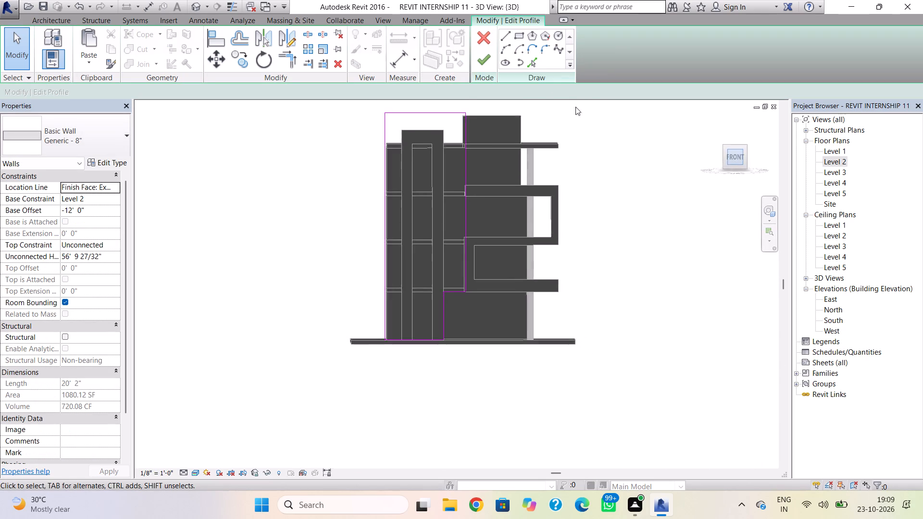
left_click(515, 34)
scroll(421, 222, "up", 4)
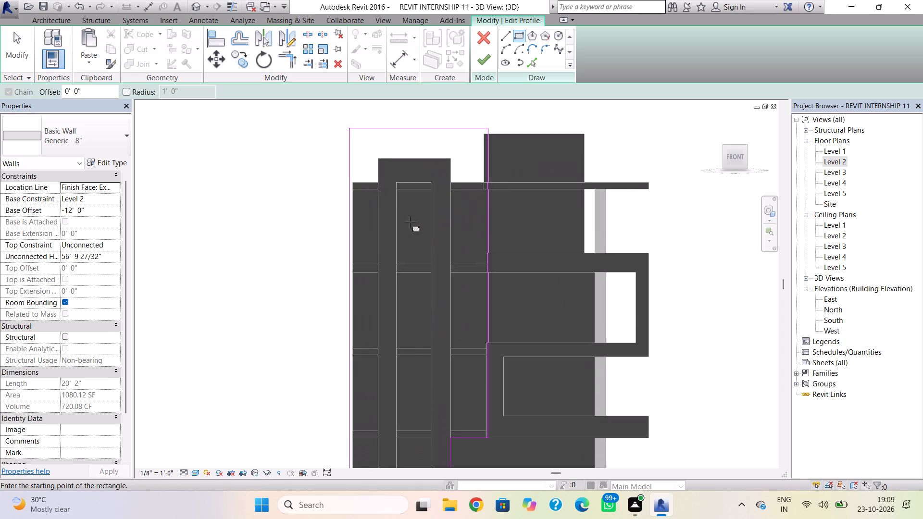
scroll(409, 222, "up", 4)
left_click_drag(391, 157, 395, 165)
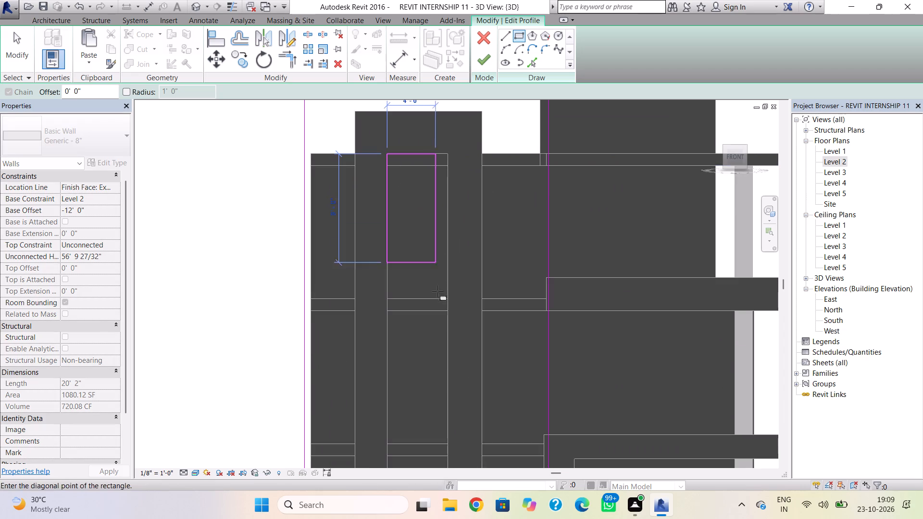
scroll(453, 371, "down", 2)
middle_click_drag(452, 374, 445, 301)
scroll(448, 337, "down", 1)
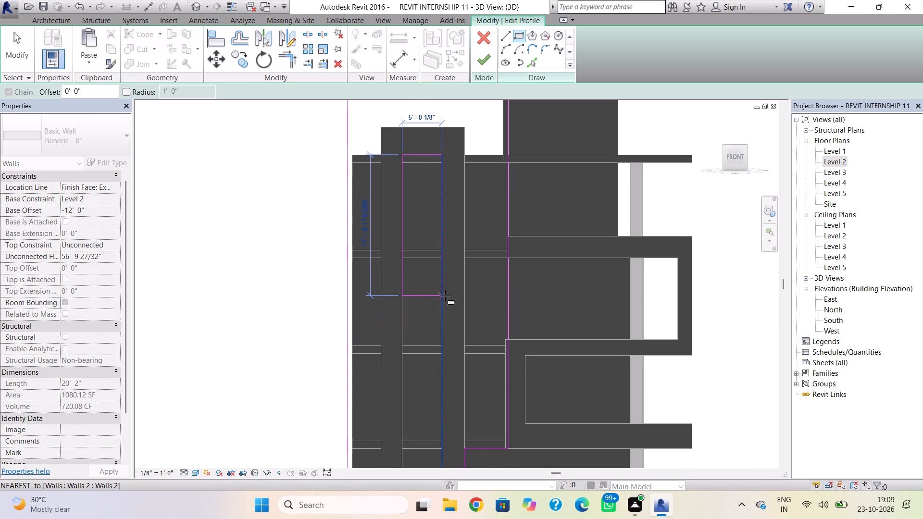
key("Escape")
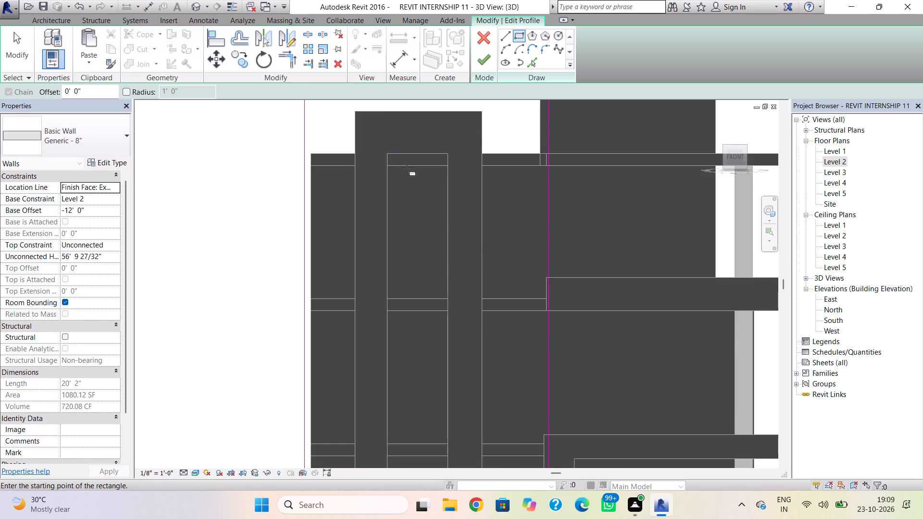
Sketch a rectangular opening about 5'-0" wide between the frame's legs, from the roof slab's underside down to the floor slab below.
left_click_drag(391, 165, 395, 174)
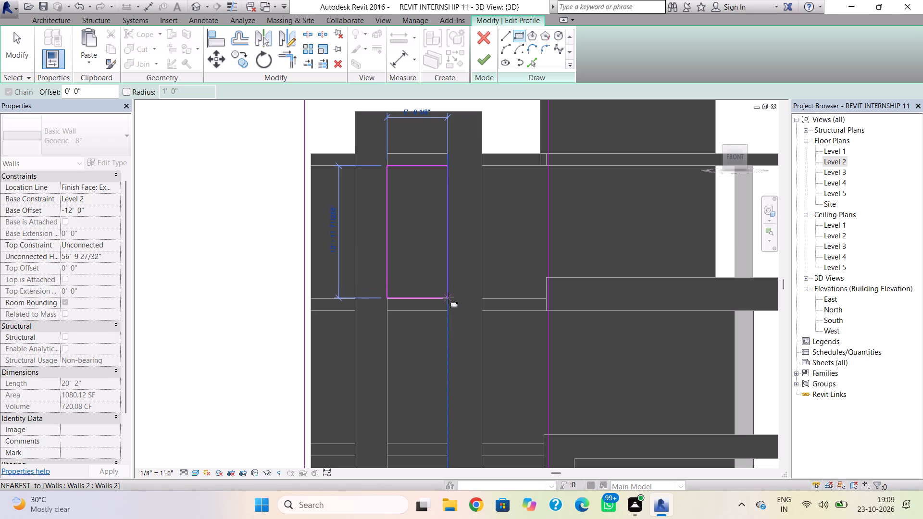
left_click(448, 298)
scroll(424, 349, "down", 1)
middle_click_drag(424, 349, 426, 321)
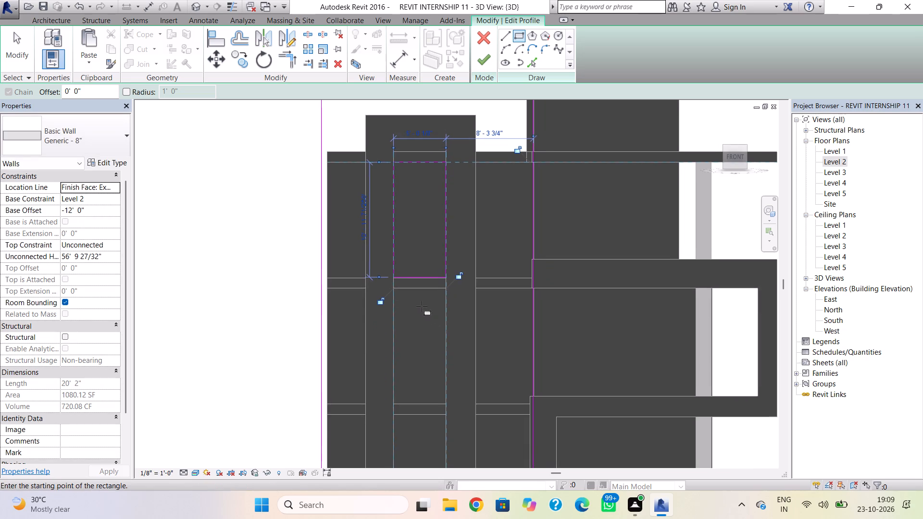
Nudge the bottom edge of the top opening upward so it sits slightly above the floor slab.
scroll(420, 309, "up", 2)
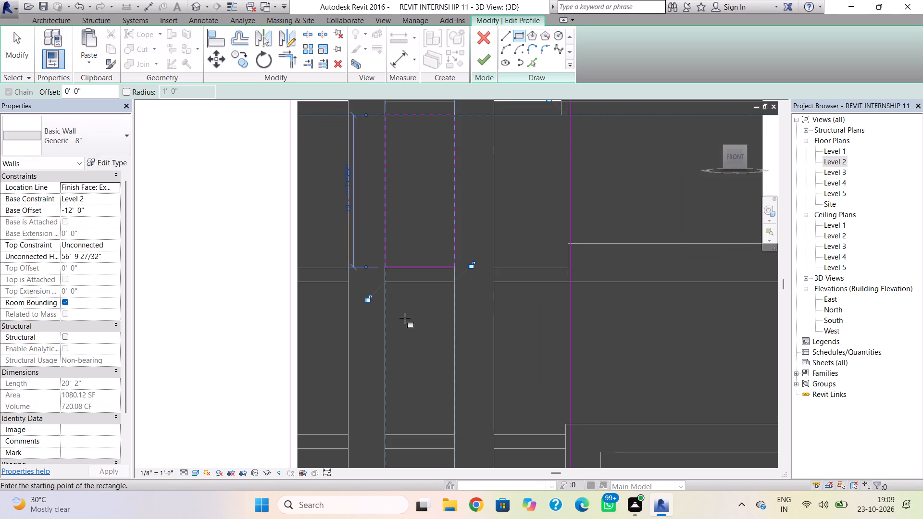
key("Escape")
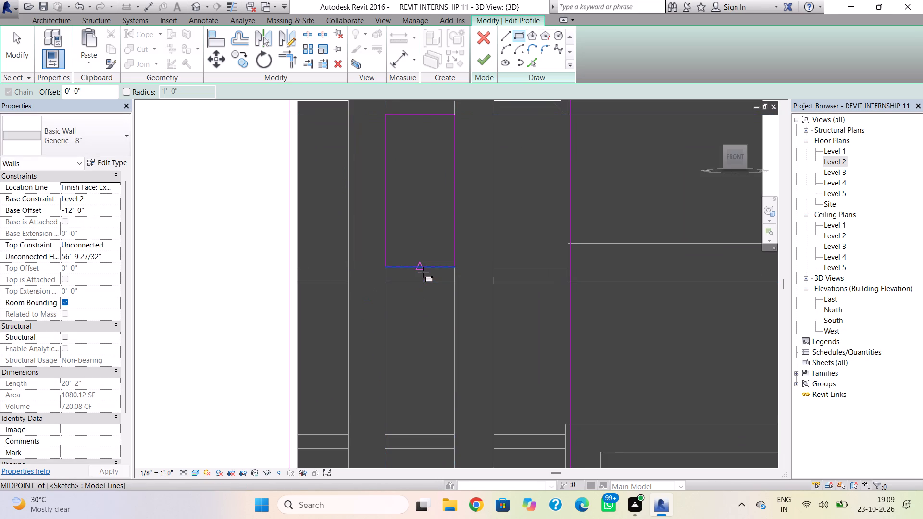
key("Escape")
left_click(424, 267)
key("Up")
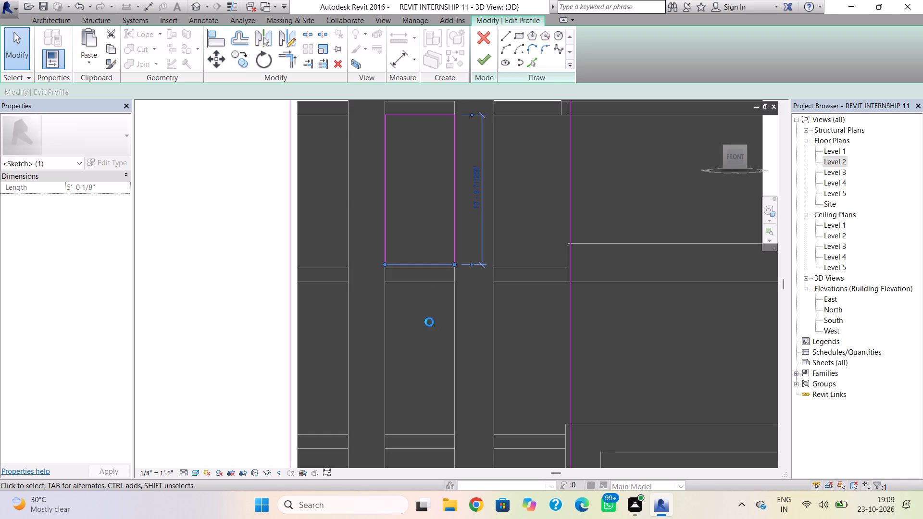
key("Up")
key("Up")
key("Up")
key("Up")
key("Up")
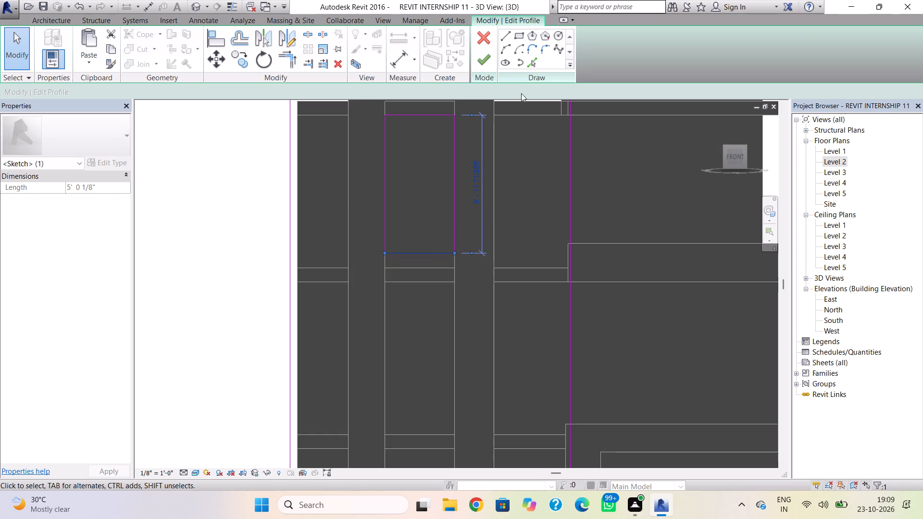
Sketch three more rectangular openings about 5'-0" wide between the frame's legs, stacked below the first down to the ground.
left_click_drag(519, 35, 518, 40)
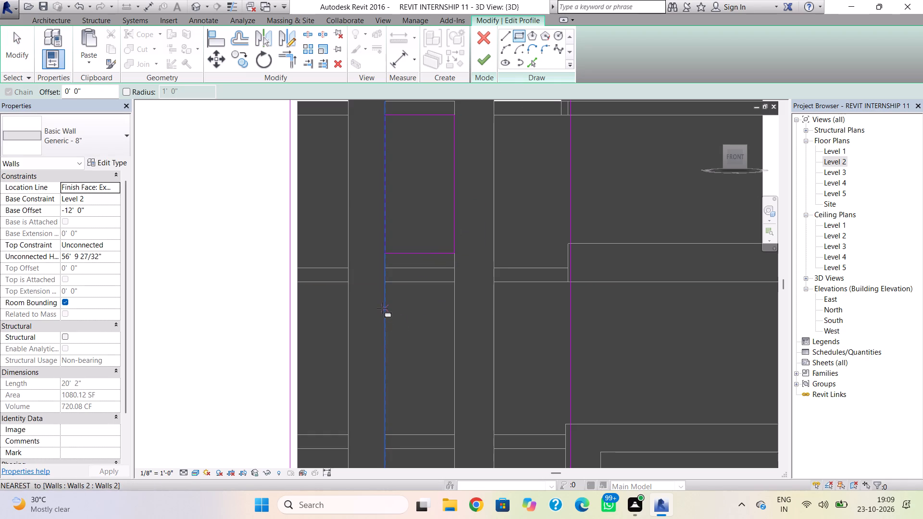
left_click(386, 303)
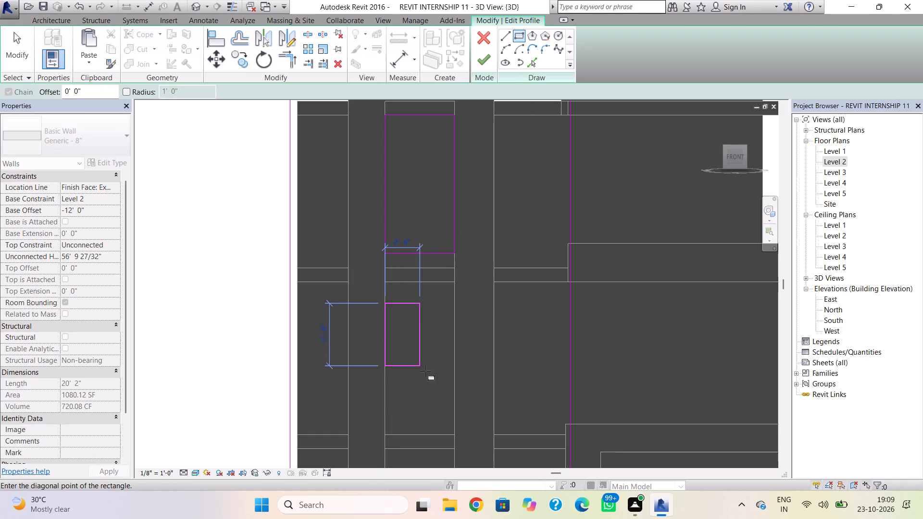
scroll(448, 420, "down", 1)
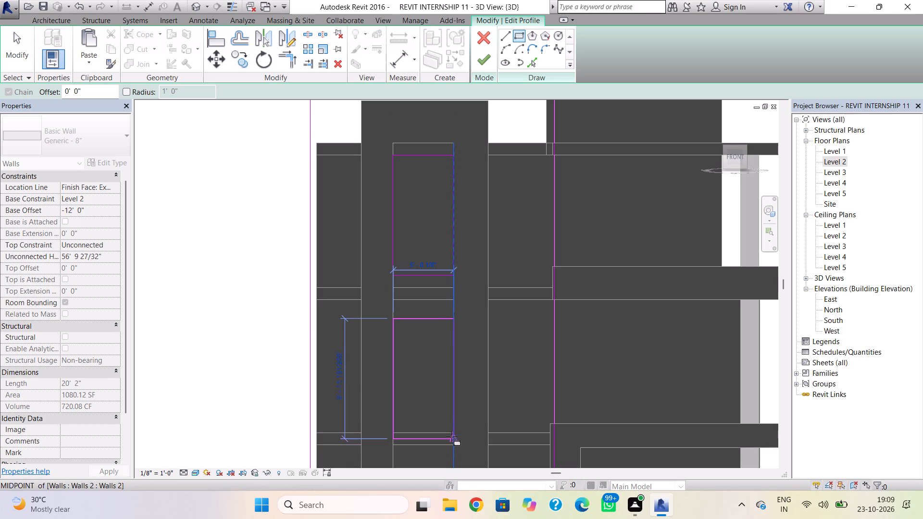
scroll(451, 458, "down", 1)
middle_click_drag(451, 458, 436, 345)
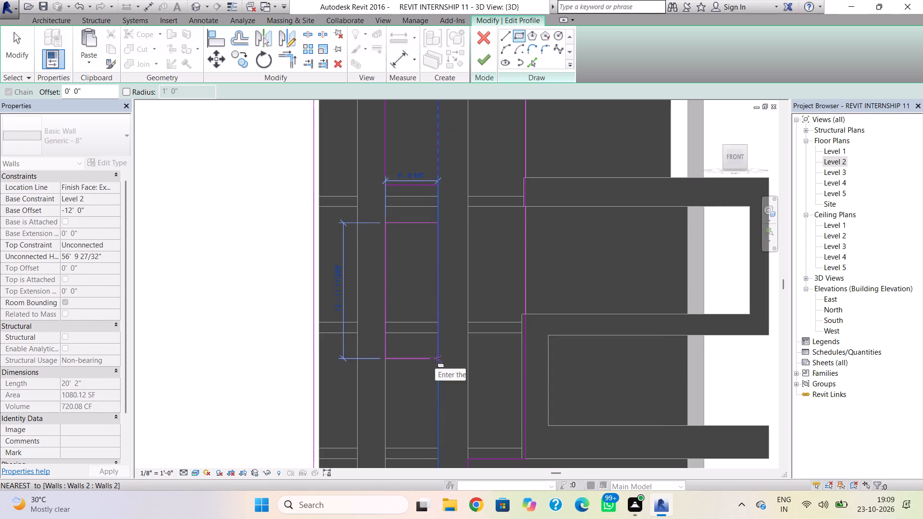
left_click(435, 358)
scroll(435, 375, "down", 2)
middle_click_drag(434, 379, 439, 287)
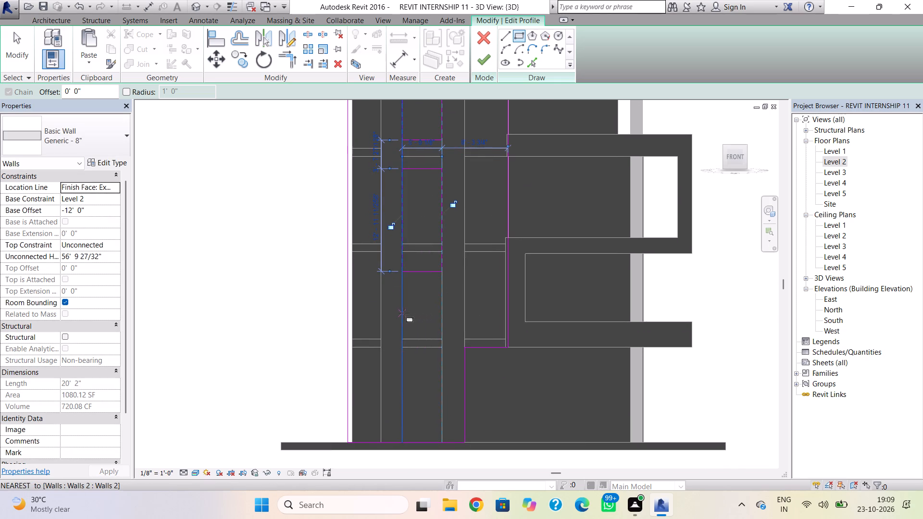
left_click(404, 313)
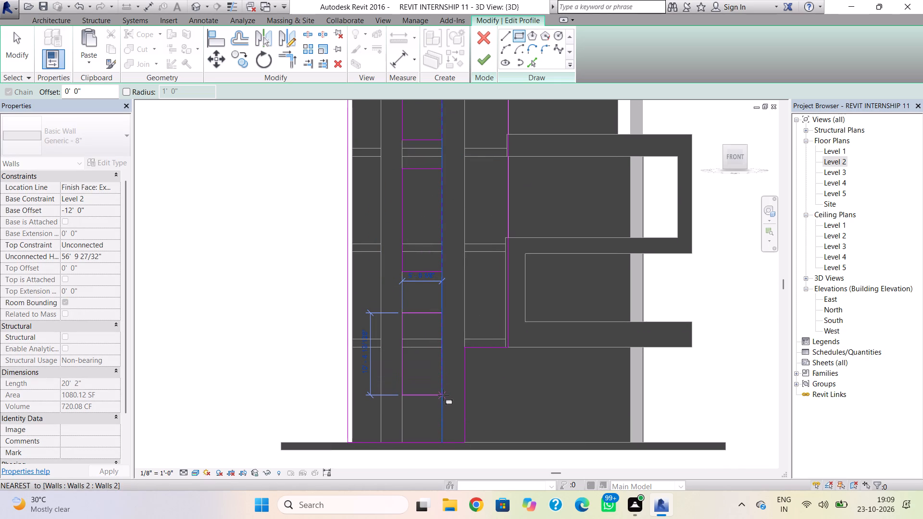
left_click(444, 395)
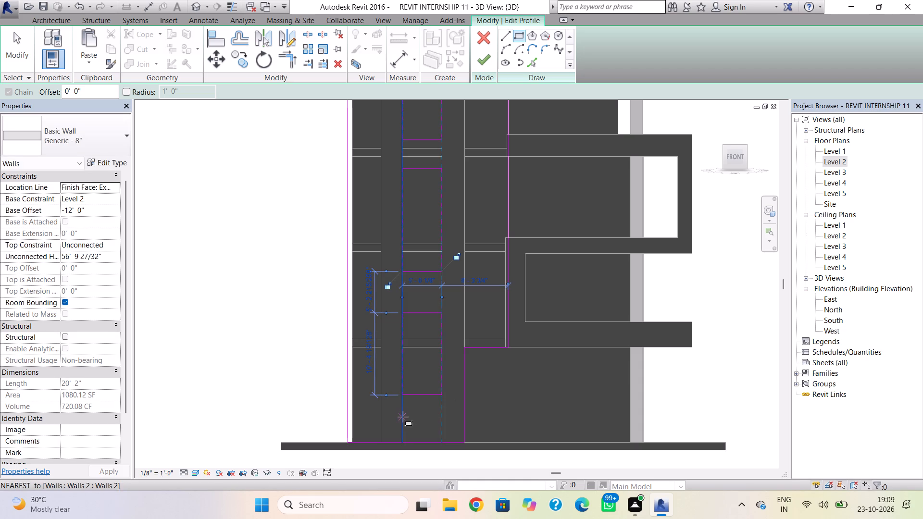
left_click(403, 417)
left_click(439, 443)
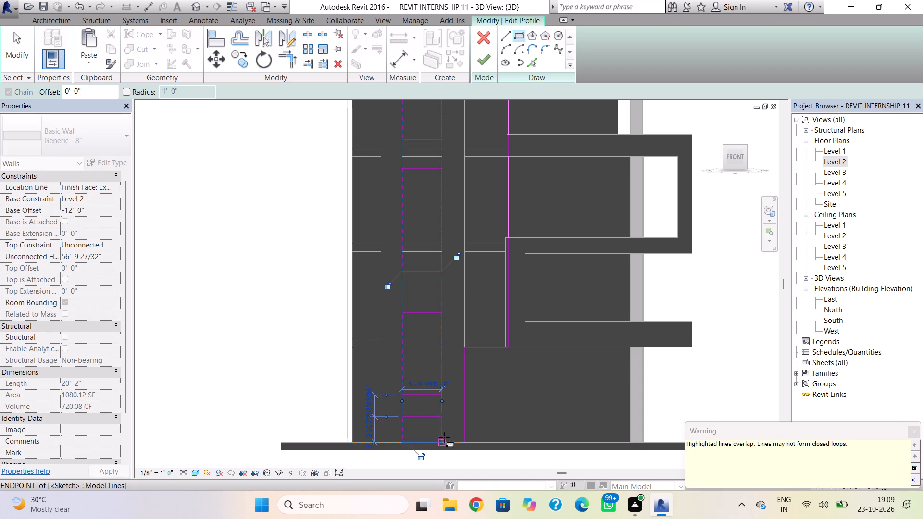
Delete the overlapping sketch lines along the wall's base at the lowest opening.
key("Escape")
key("Escape")
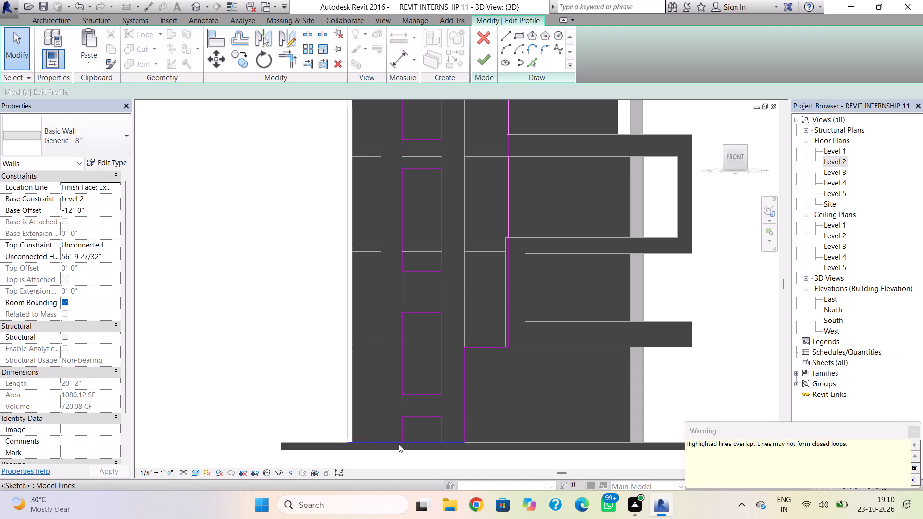
left_click(422, 445)
key("Delete")
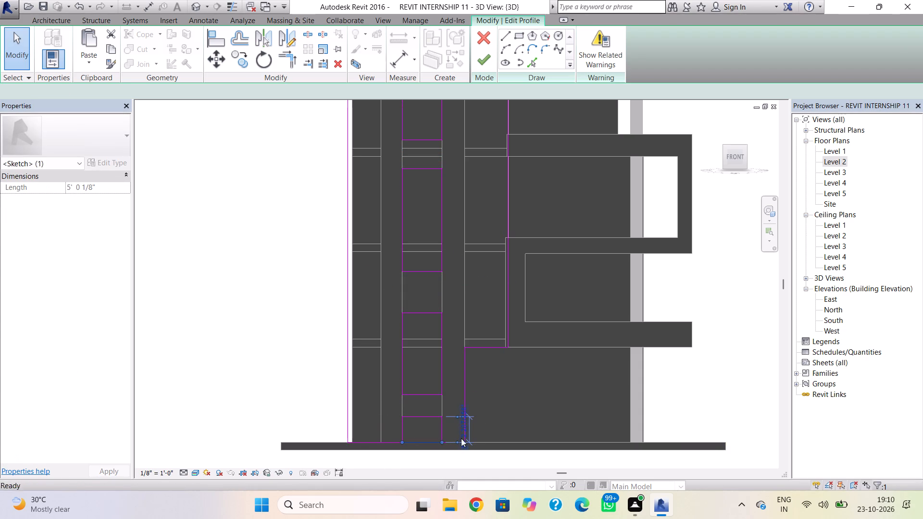
left_click(425, 441)
key("Delete")
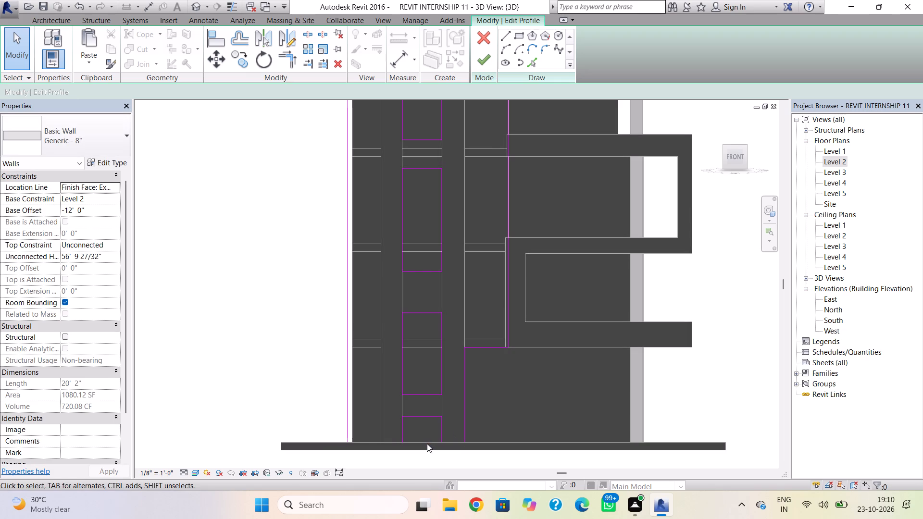
Draw base lines from both sides of the lowest opening to the wall's outer bottom corners, and finish the profile.
left_click(499, 35)
left_click(400, 444)
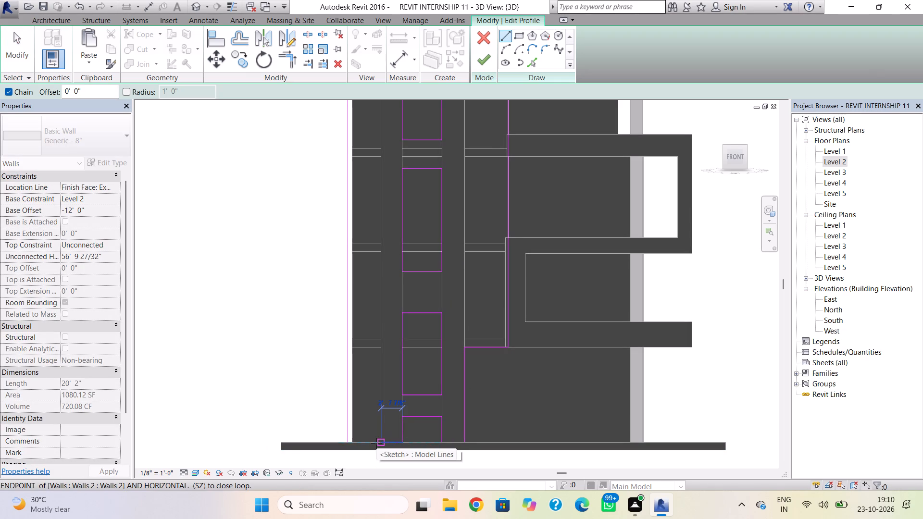
scroll(376, 444, "down", 4)
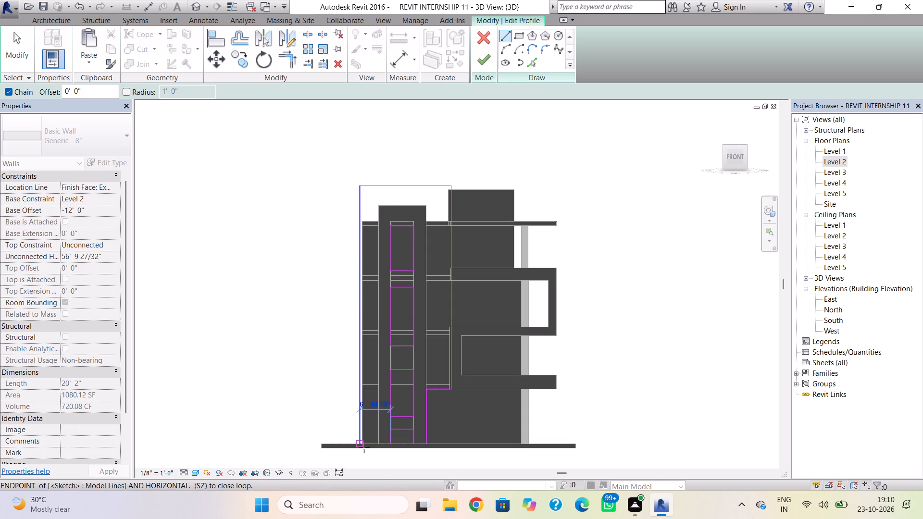
left_click(364, 447)
scroll(412, 446, "up", 8)
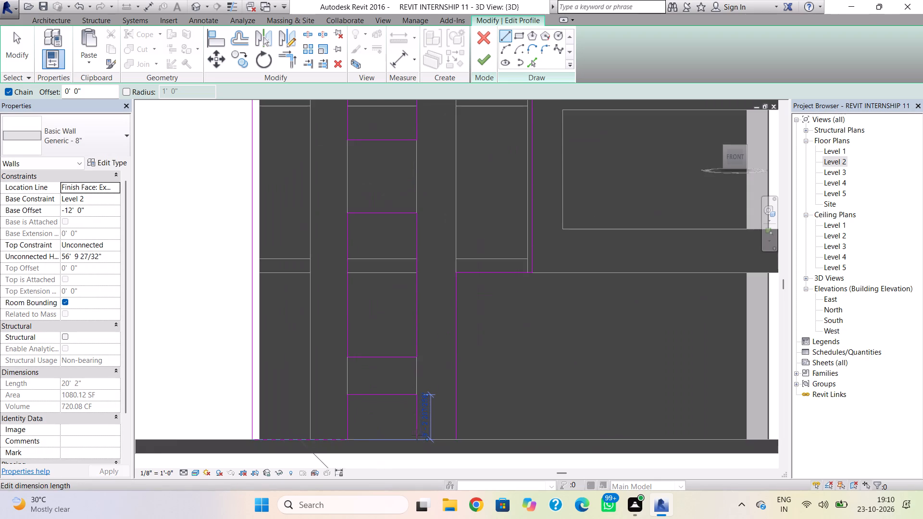
left_click_drag(413, 439, 423, 439)
left_click(455, 441)
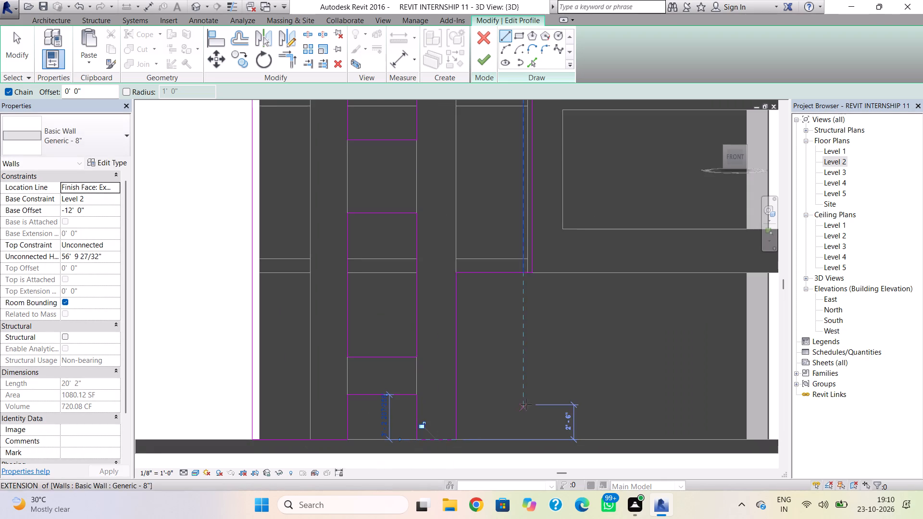
left_click(488, 55)
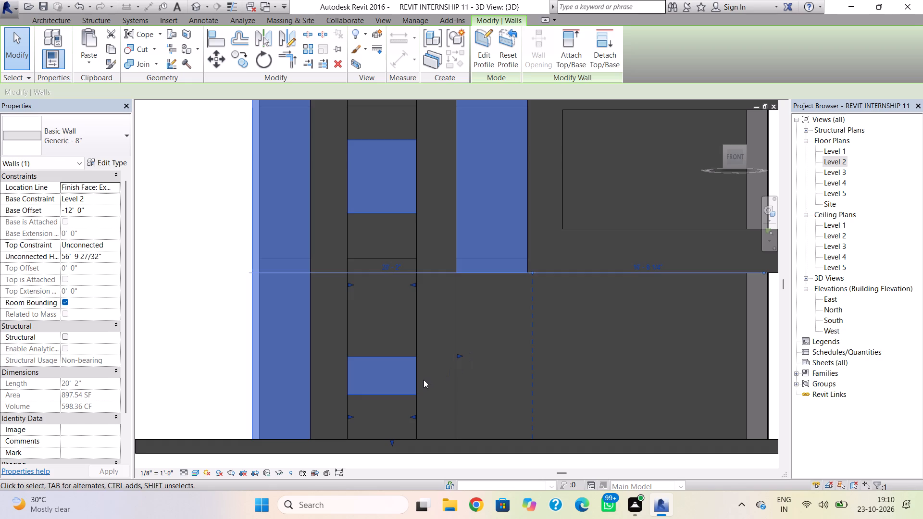
key("Escape")
Reopen the tall front wall's profile for editing from an angled 3D view showing the stacked openings.
right_click_drag(429, 366, 529, 415, "shift")
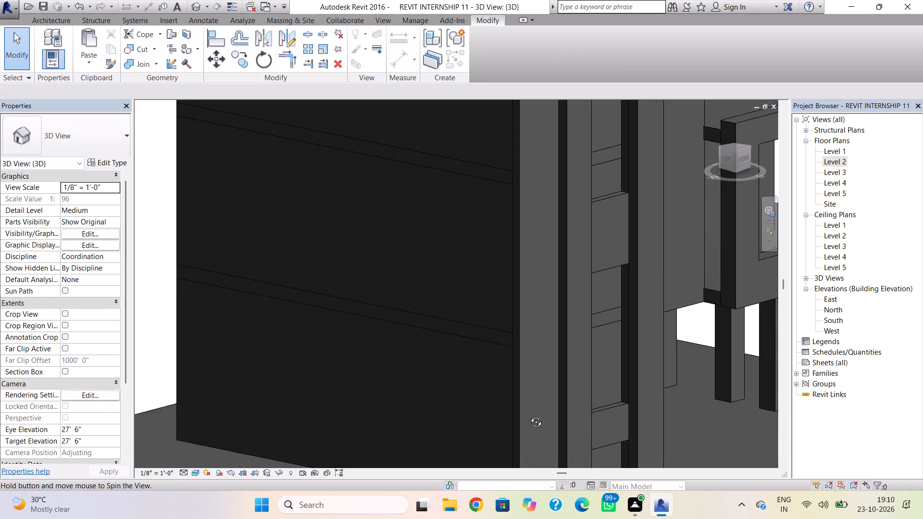
right_click_drag(529, 415, 522, 415, "shift")
scroll(556, 370, "down", 2)
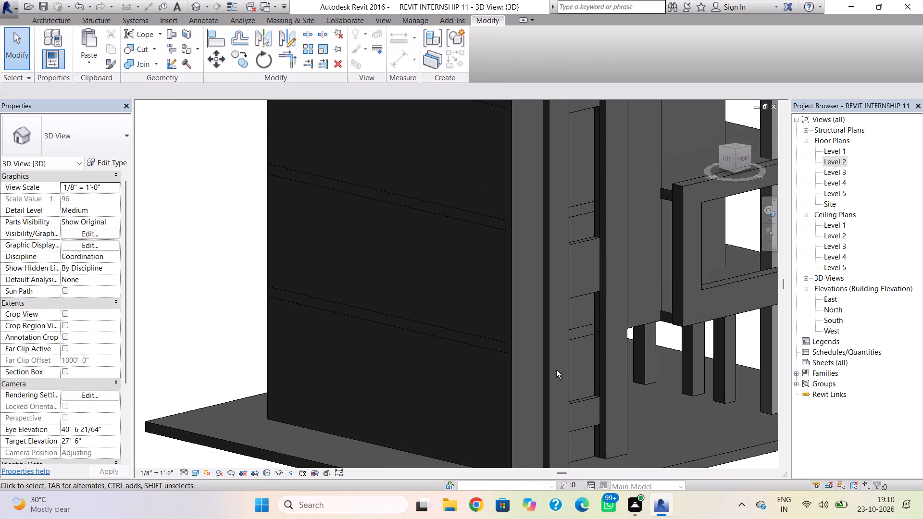
right_click_drag(556, 370, 479, 365, "shift")
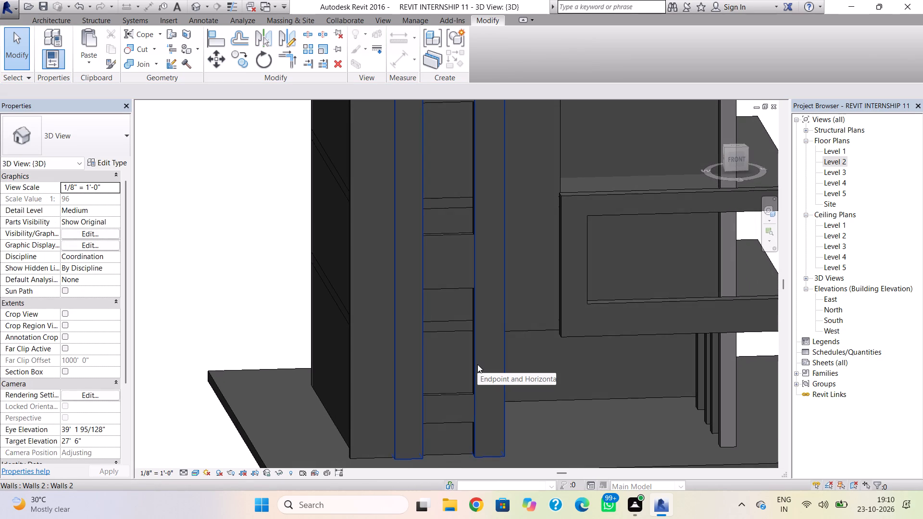
scroll(477, 364, "down", 1)
middle_click_drag(478, 372, 470, 425)
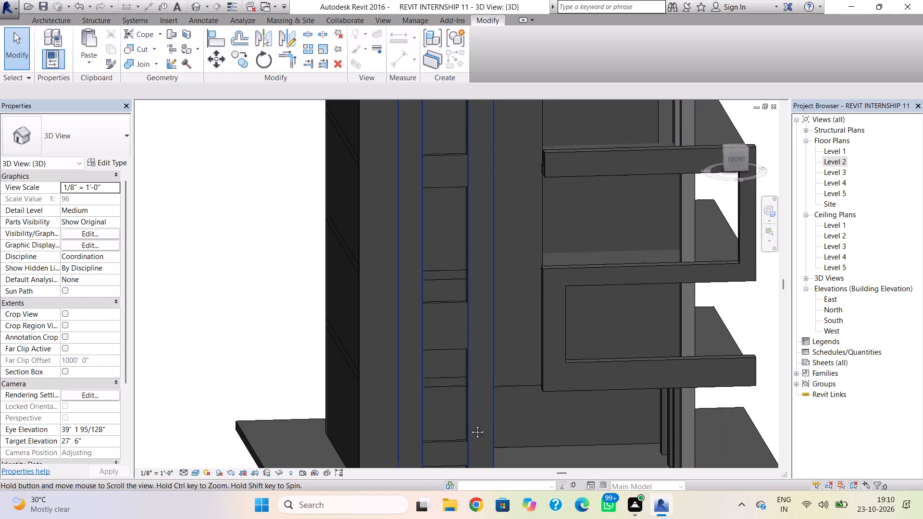
middle_click_drag(470, 425, 469, 424)
double_click(452, 346)
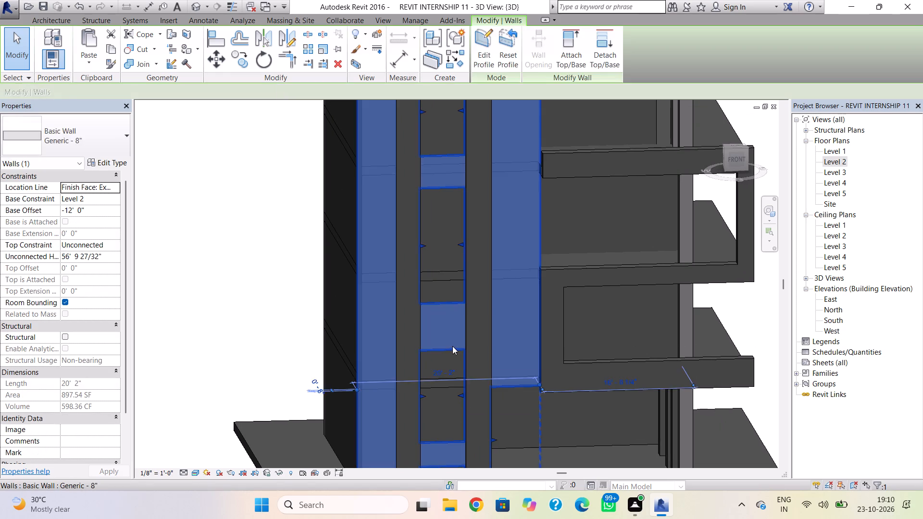
Nudge the second opening's bottom edge up until it sits just above the floor slab.
left_click(457, 301)
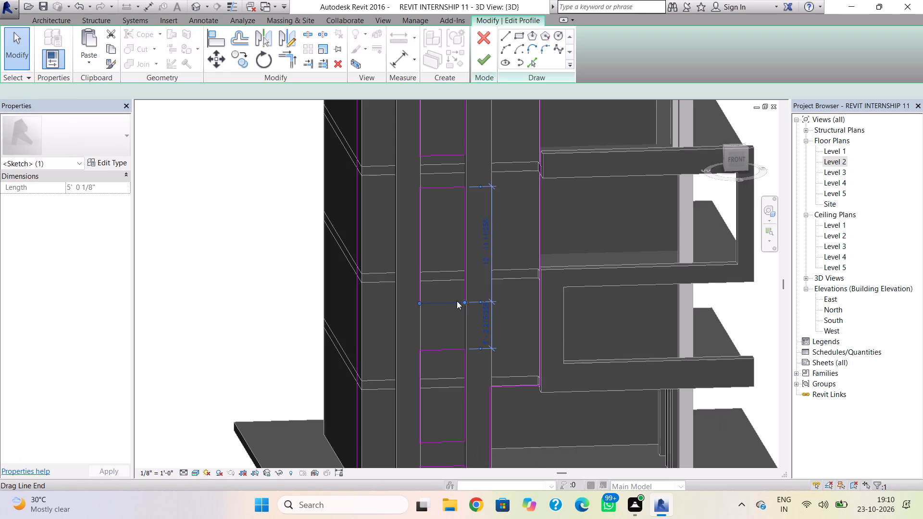
key("Up")
key("Up")
key("Up")
key("Up")
key("Up")
key("Up")
key("Up")
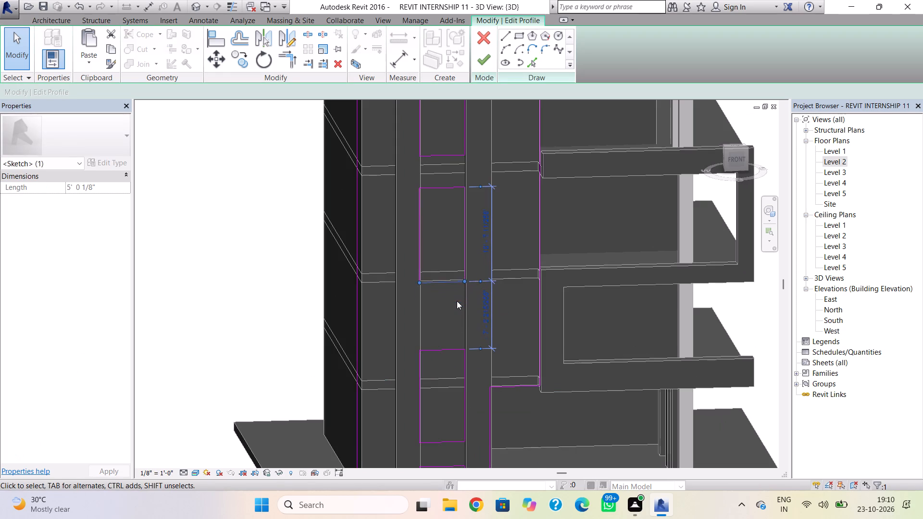
key("Up")
key("Up")
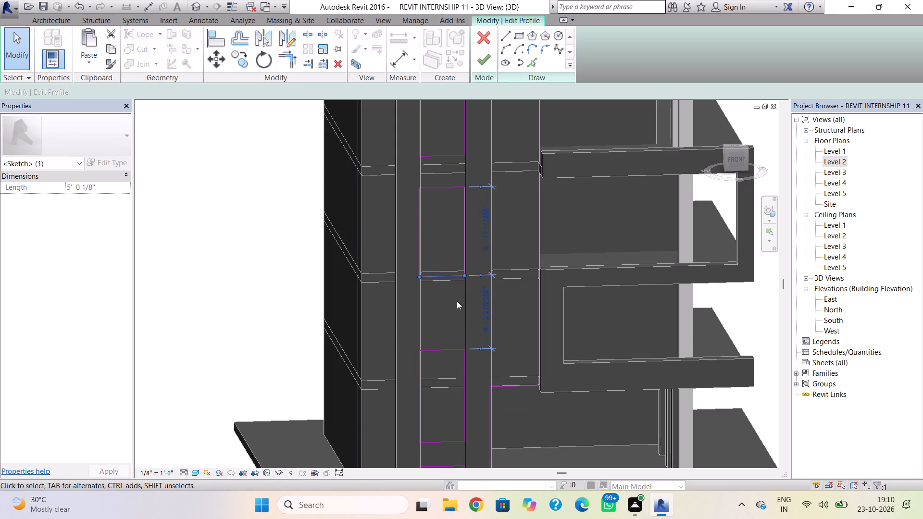
key("Up")
key("Up")
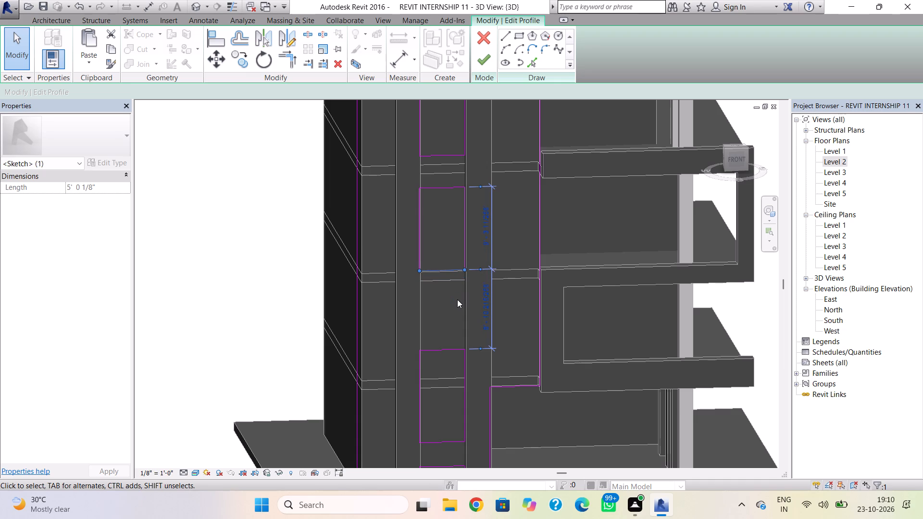
key("Up")
key("Up")
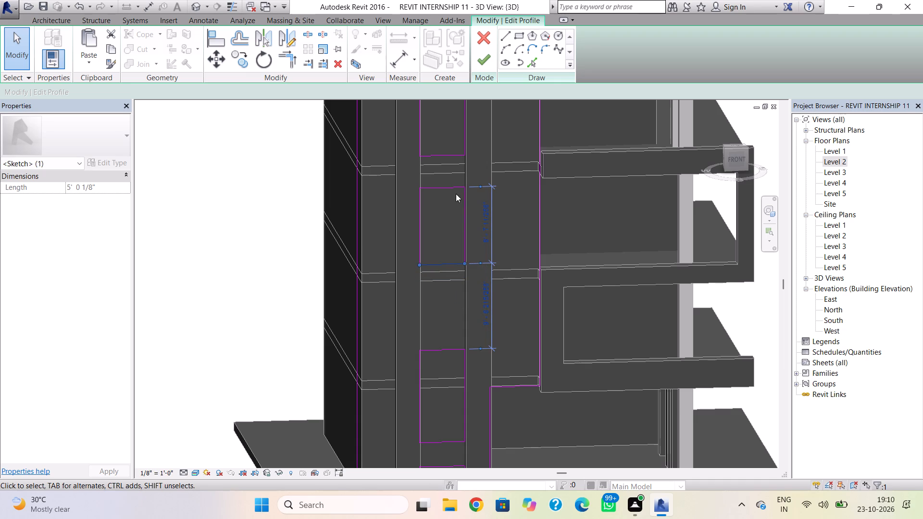
Nudge the third opening's top edge up to a little below the floor slab above it.
left_click(435, 353)
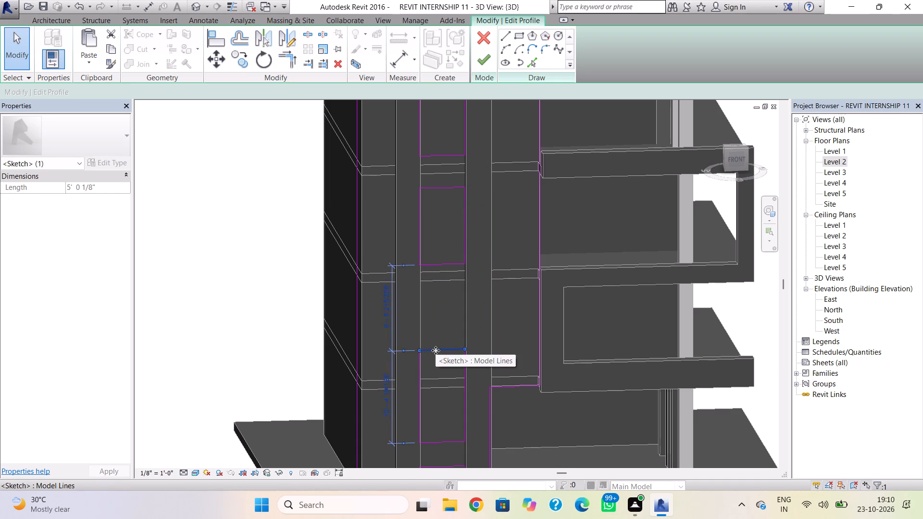
key("Down")
key("Up")
key("Up")
key("Up")
key("Up")
key("Up")
key("Up")
key("Up")
key("Up")
key("Up")
key("Up")
key("Up")
key("Up")
key("Up")
key("Up")
key("Up")
key("Up")
key("Up")
key("Up")
key("Up")
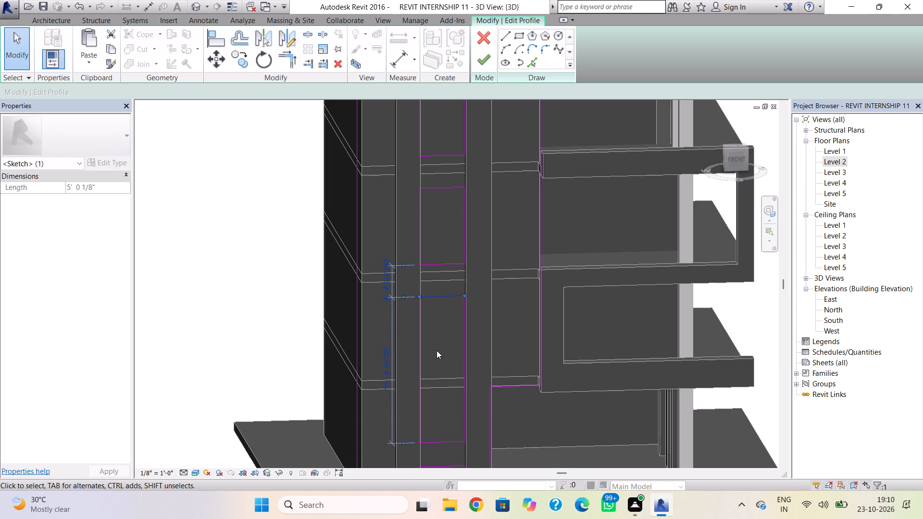
key("Down")
key("Down")
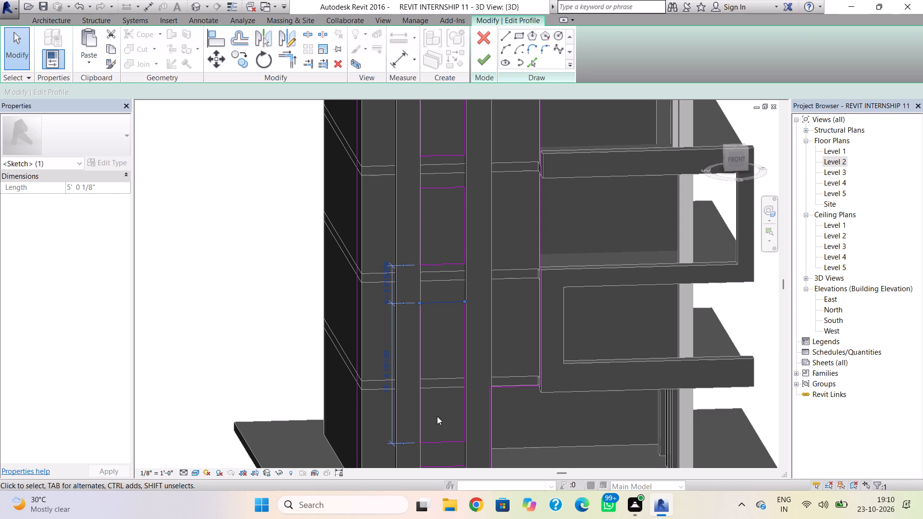
Move the third opening's bottom edge up until it sits just above the floor slab.
scroll(436, 433, "down", 1)
middle_click_drag(436, 433, 427, 321)
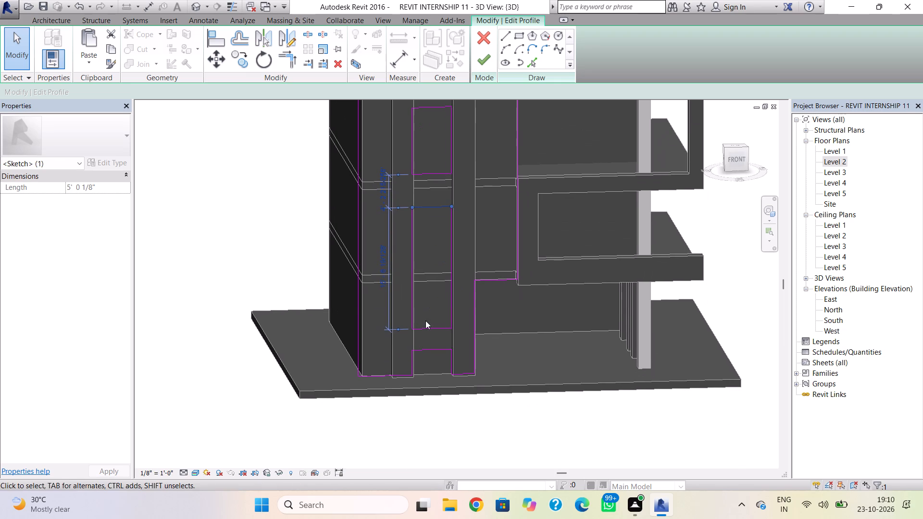
left_click_drag(428, 330, 427, 278)
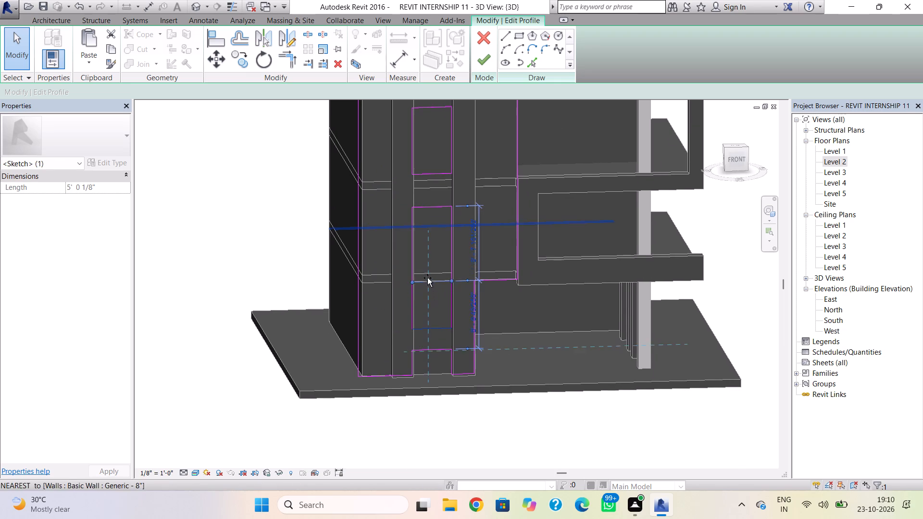
left_click_drag(427, 278, 426, 263)
Move the lowest opening's top edge up to a little below the floor slab above it.
left_click_drag(433, 349, 433, 343)
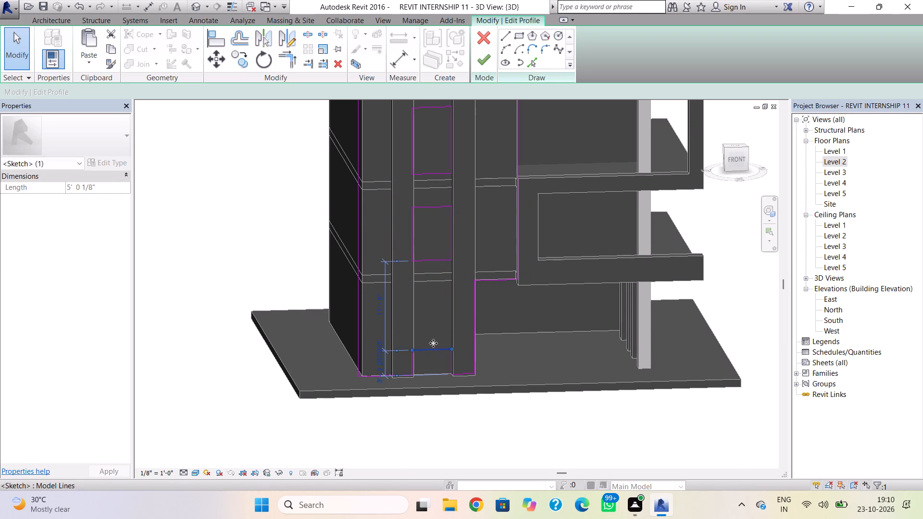
left_click_drag(433, 343, 432, 299)
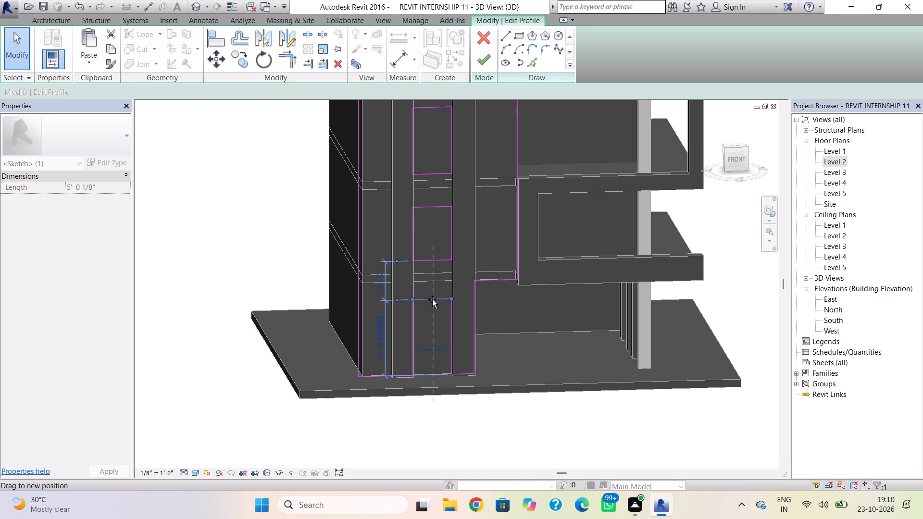
left_click_drag(432, 299, 432, 298)
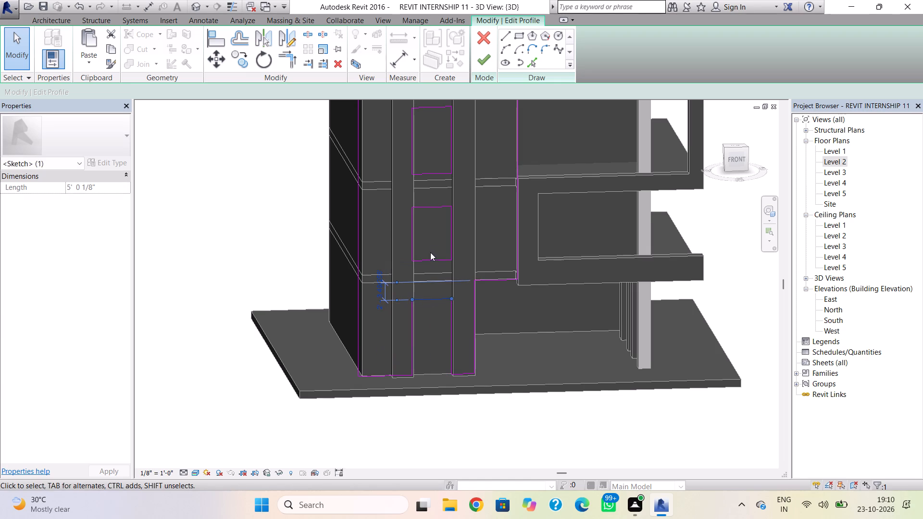
Review the stacked openings from the front and finish the tall wall's profile edit.
scroll(430, 257, "down", 2)
middle_click_drag(431, 264, 431, 294)
scroll(430, 157, "up", 1)
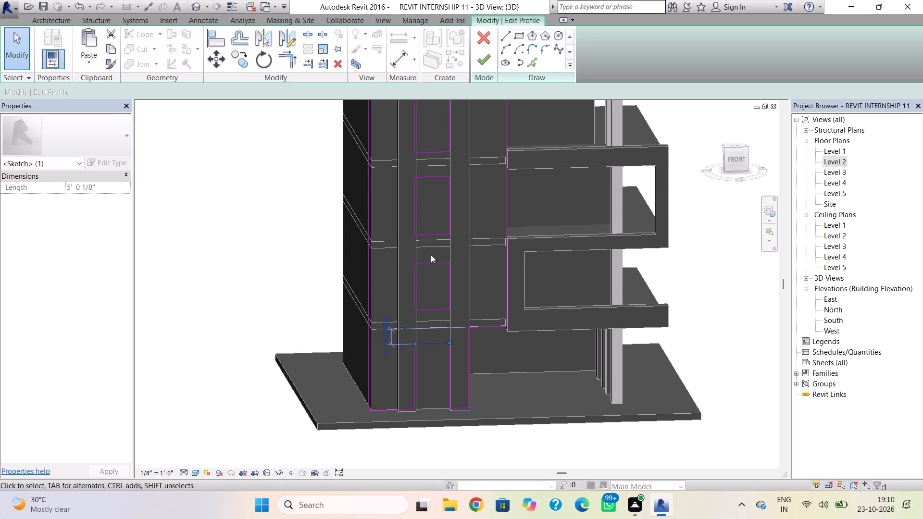
left_click_drag(431, 259, 431, 253)
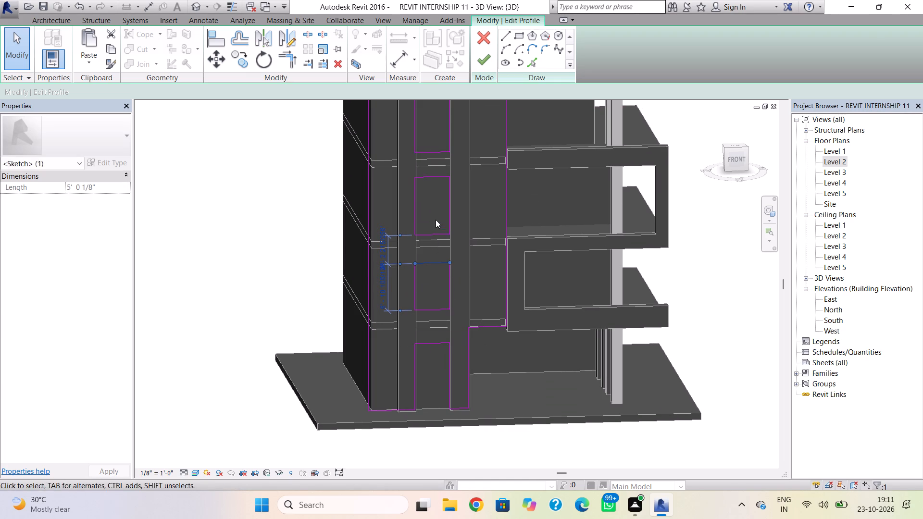
middle_click_drag(437, 212, 418, 311)
scroll(438, 217, "down", 1)
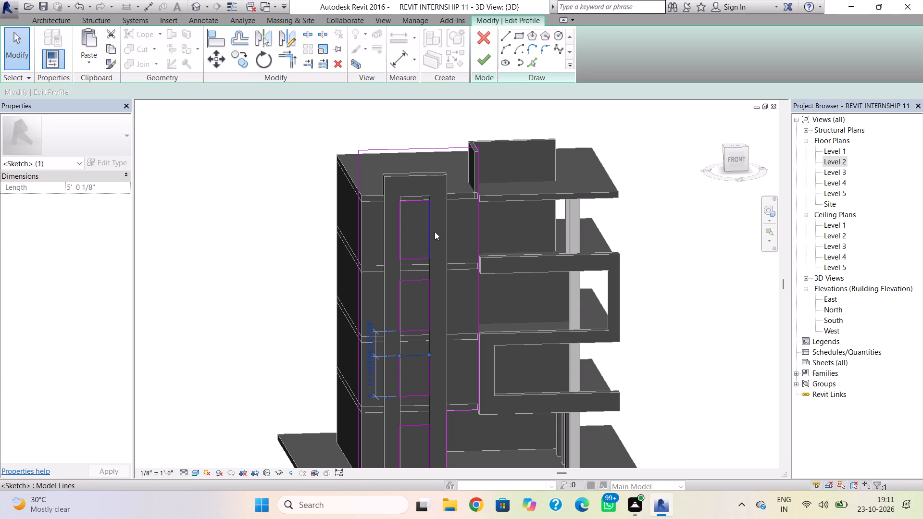
left_click(736, 162)
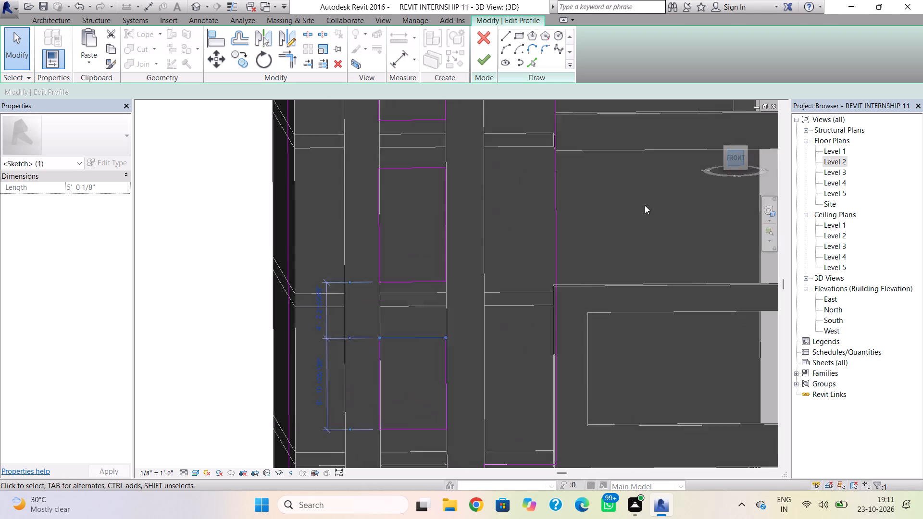
scroll(506, 242, "down", 4)
scroll(468, 280, "down", 5)
middle_click_drag(460, 286, 439, 440)
scroll(460, 286, "down", 1)
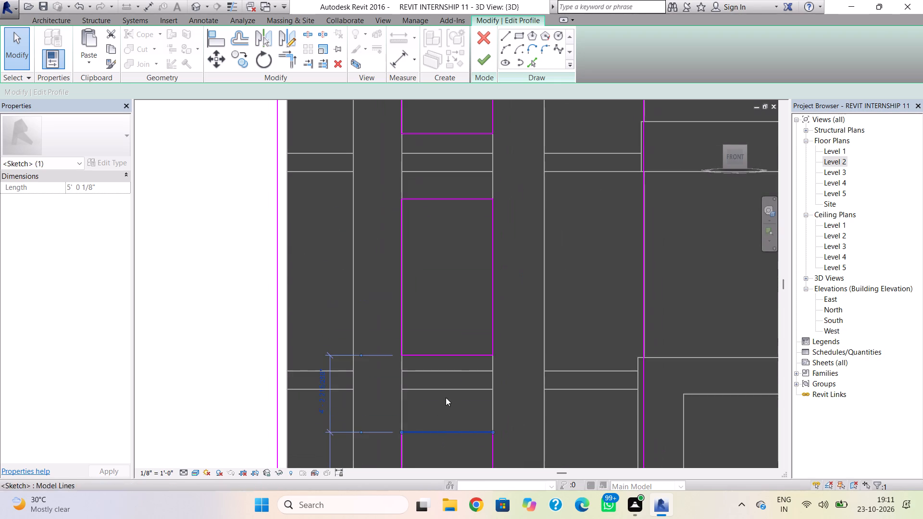
scroll(457, 335, "down", 3)
middle_click_drag(454, 347, 438, 435)
scroll(453, 352, "down", 1)
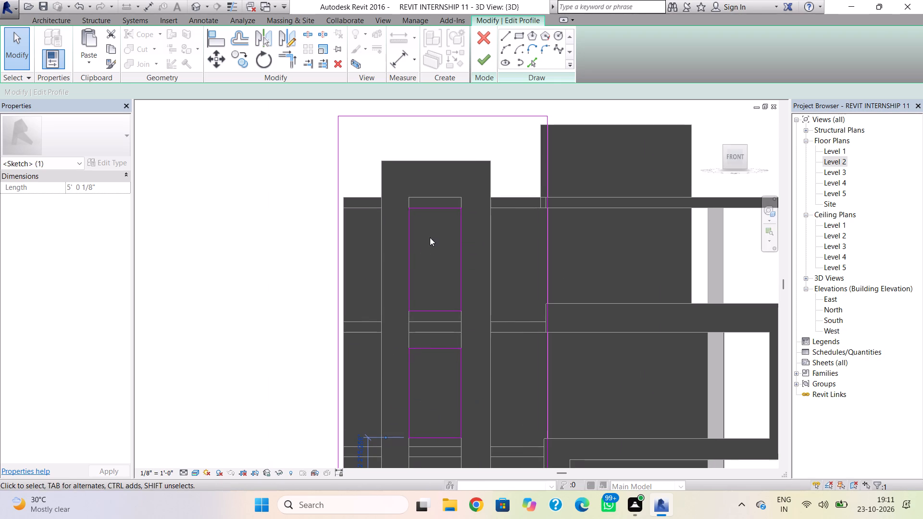
left_click(486, 62)
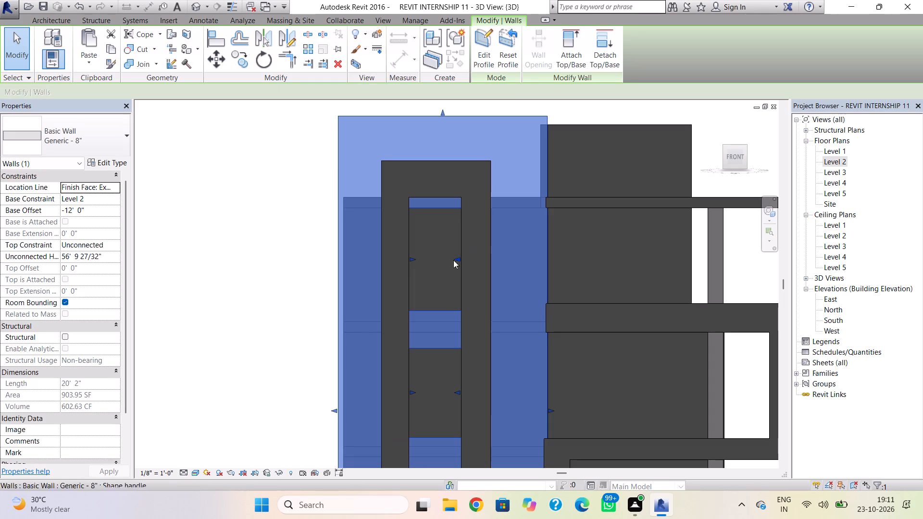
scroll(409, 276, "down", 4)
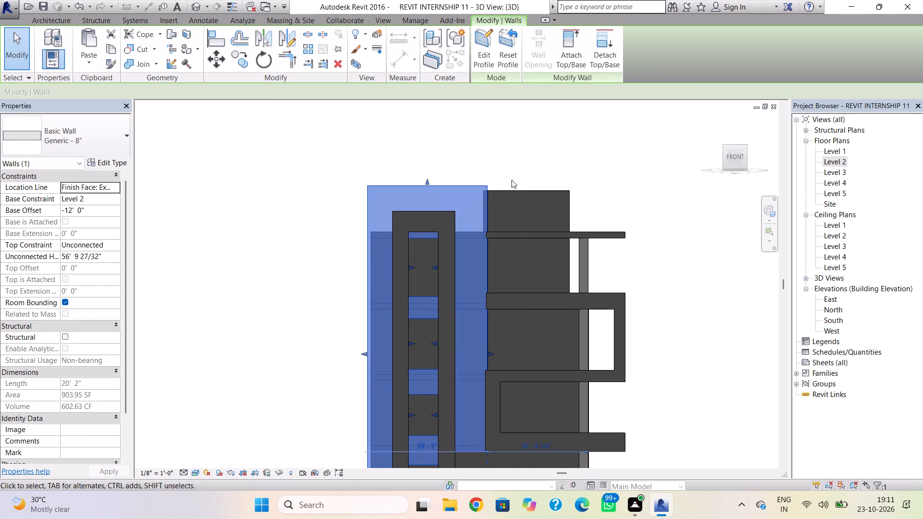
key("Escape")
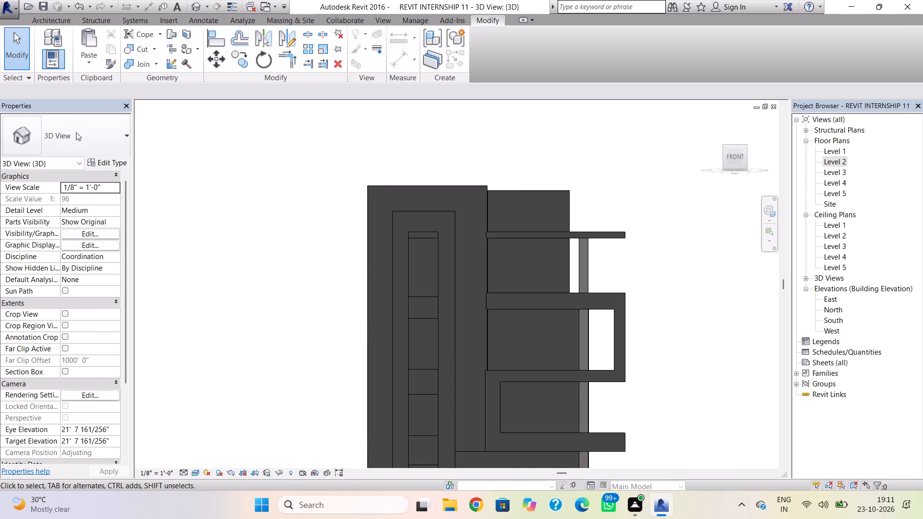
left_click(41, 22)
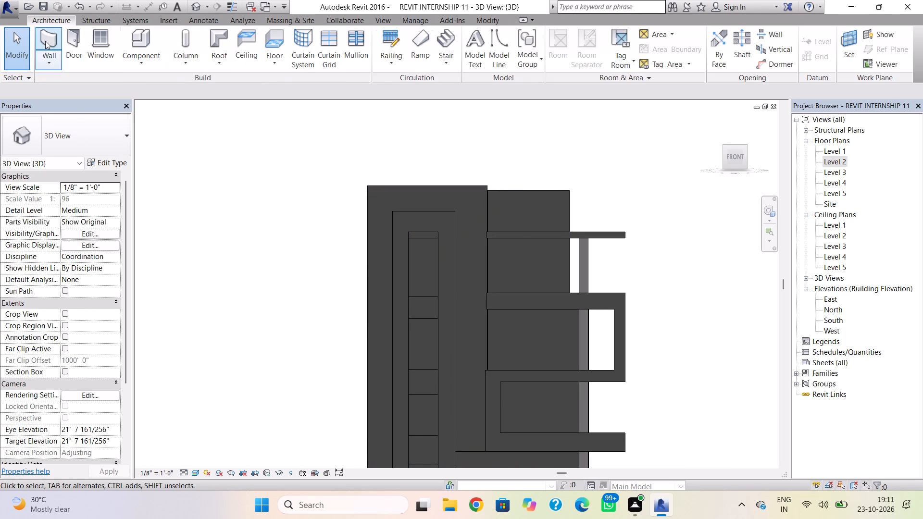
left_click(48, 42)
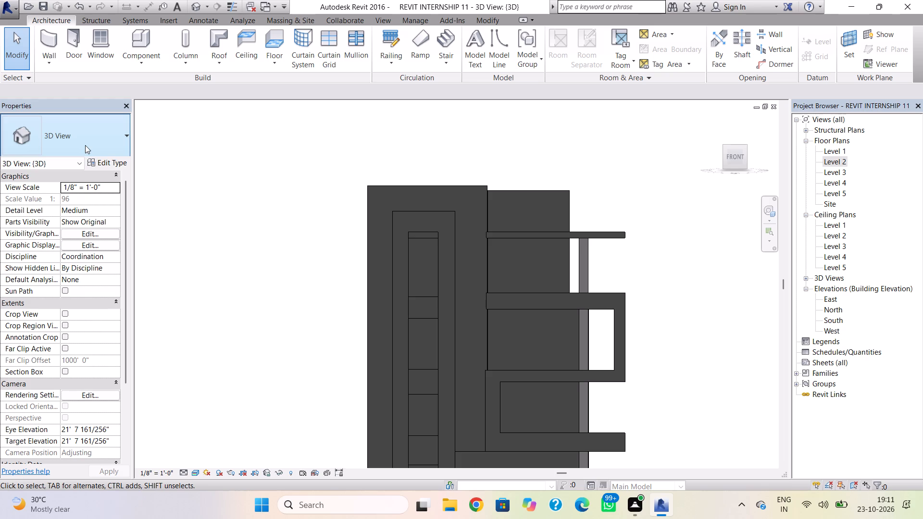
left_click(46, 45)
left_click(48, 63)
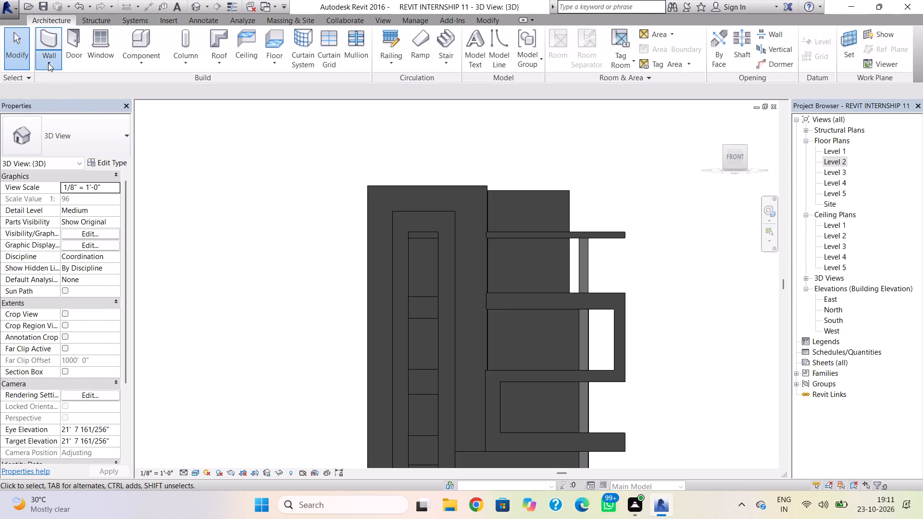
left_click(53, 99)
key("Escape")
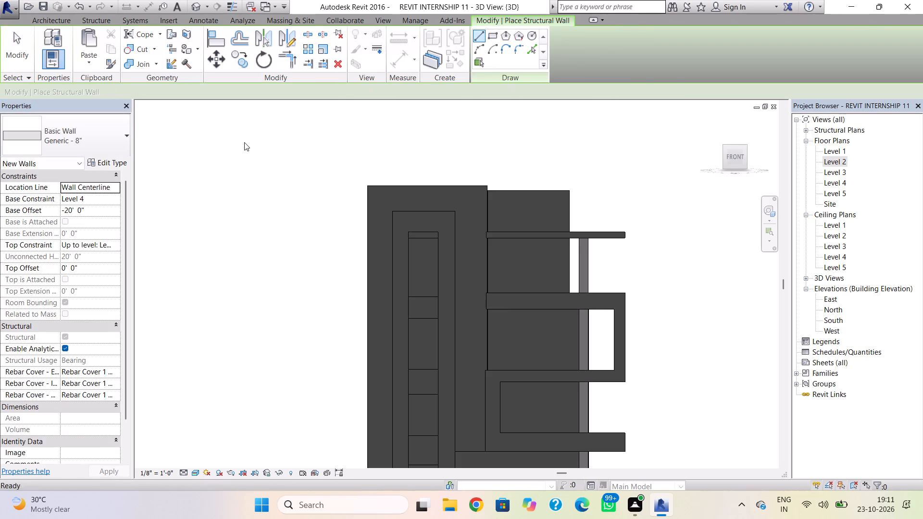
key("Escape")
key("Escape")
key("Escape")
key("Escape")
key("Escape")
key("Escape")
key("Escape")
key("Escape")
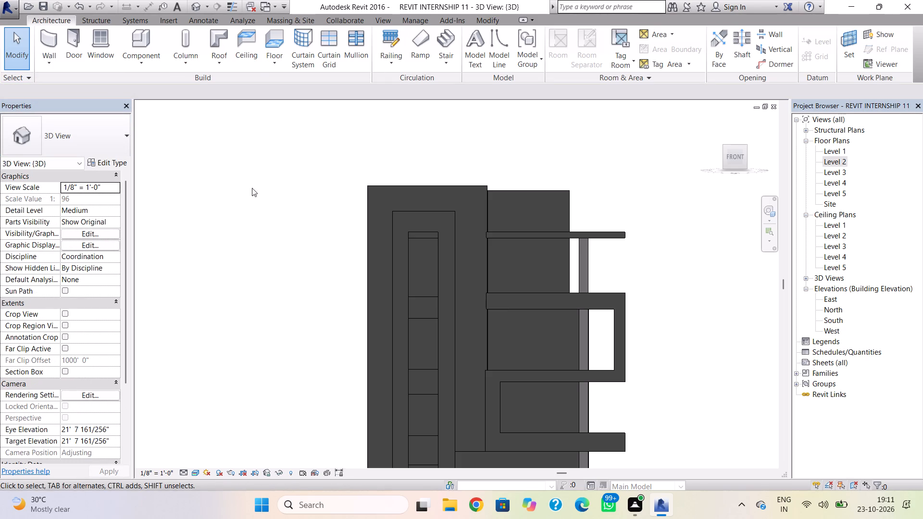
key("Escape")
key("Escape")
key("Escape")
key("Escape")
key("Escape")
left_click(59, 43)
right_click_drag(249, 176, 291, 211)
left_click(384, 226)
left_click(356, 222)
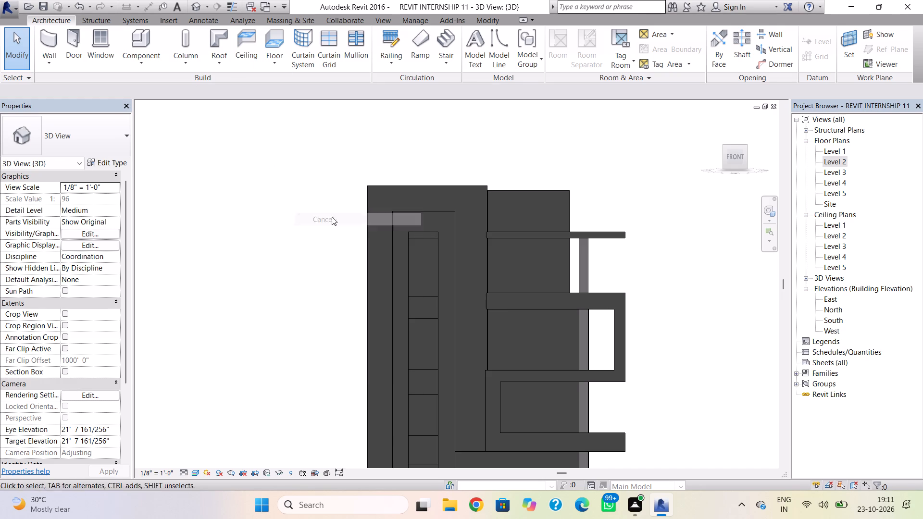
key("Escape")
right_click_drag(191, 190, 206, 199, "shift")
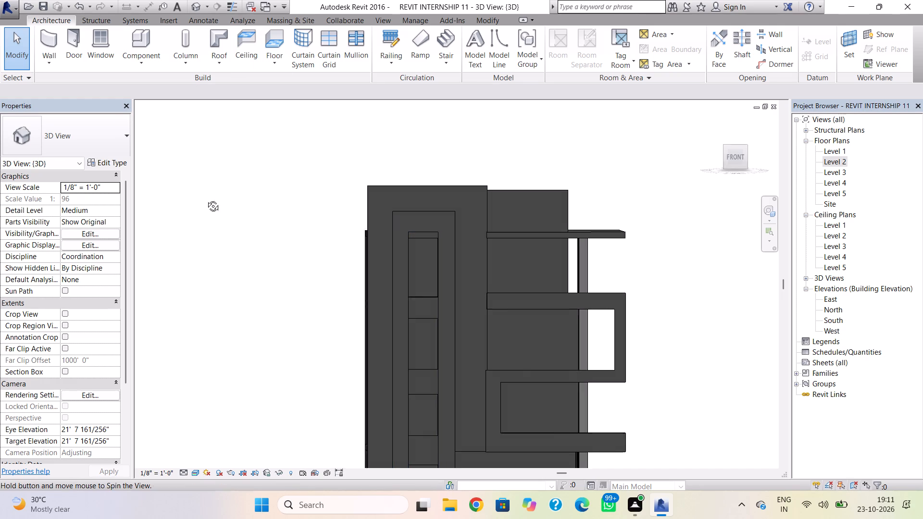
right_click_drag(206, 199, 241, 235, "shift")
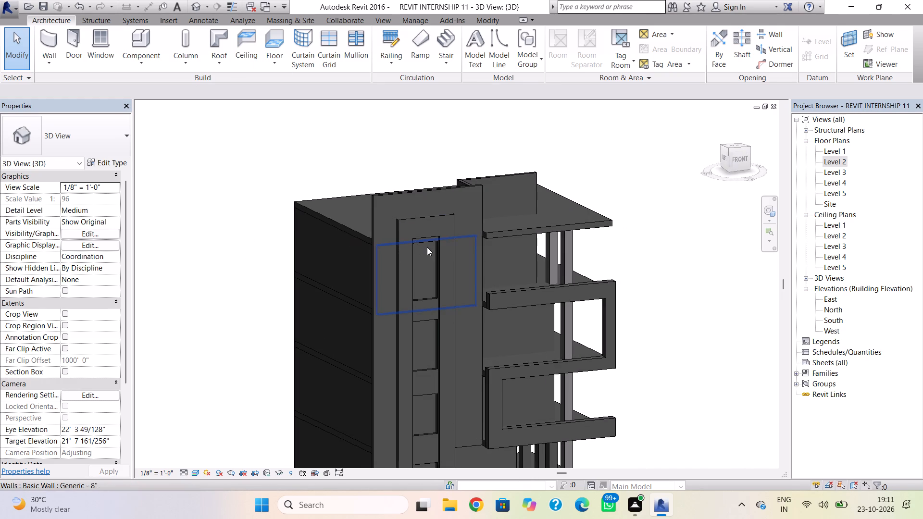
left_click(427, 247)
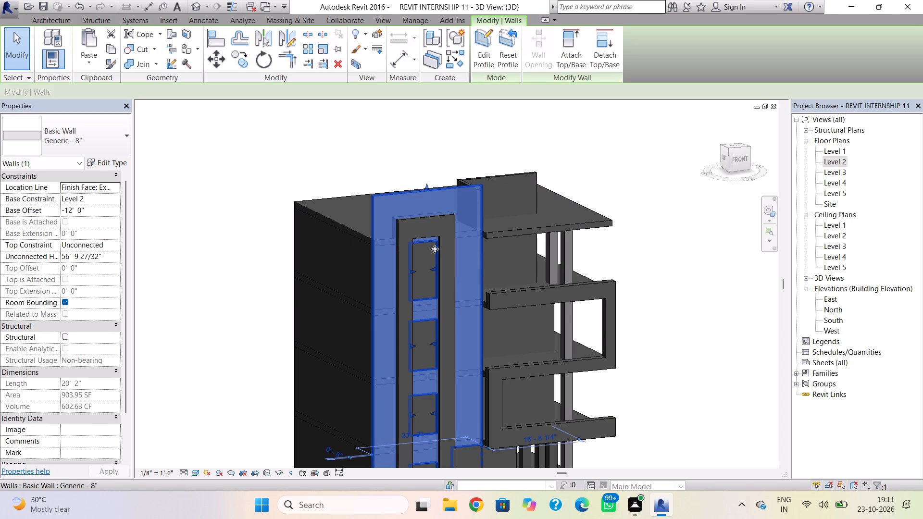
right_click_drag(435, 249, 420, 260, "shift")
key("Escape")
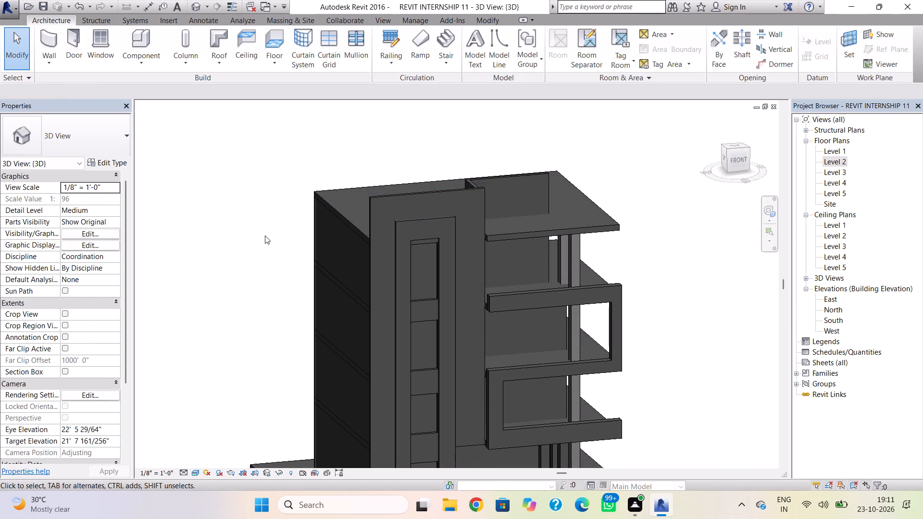
In the Level 2 floor plan, draw a Curtain Wall 1 wall about 5' 0 1/8" long along the inner wall's centreline between the frame's legs.
left_click(61, 55)
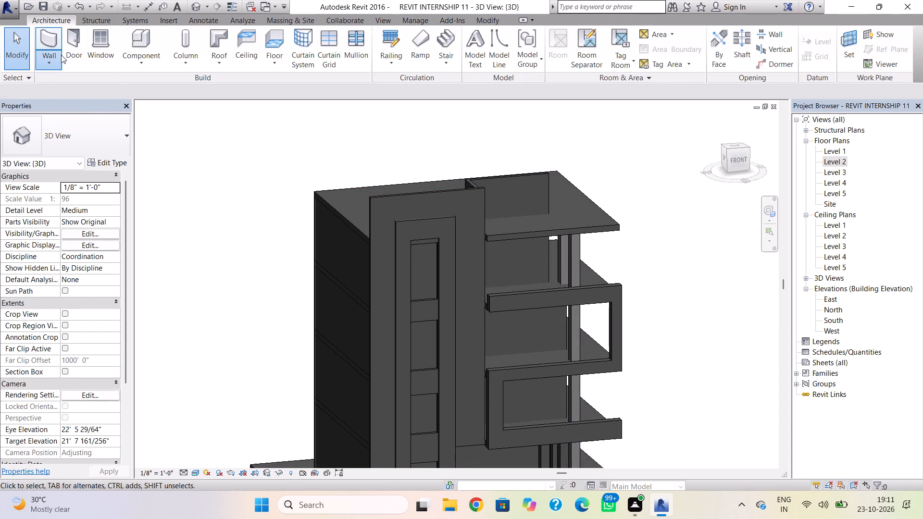
left_click(76, 77)
left_click(94, 141)
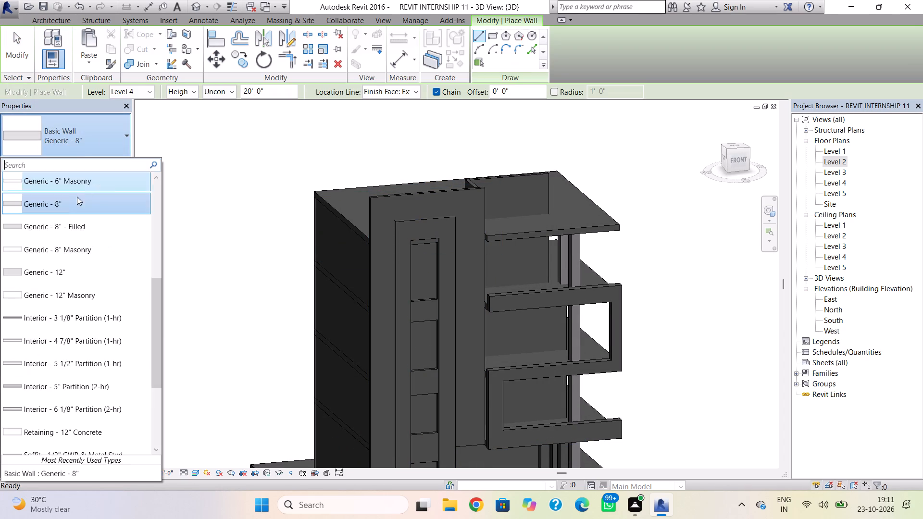
scroll(70, 207, "down", 6)
left_click(63, 342)
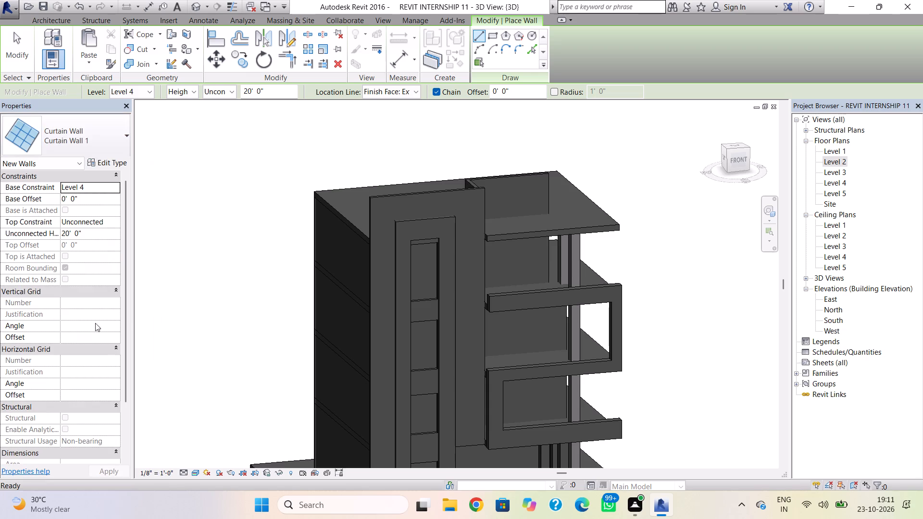
double_click(840, 159)
scroll(641, 208, "down", 5)
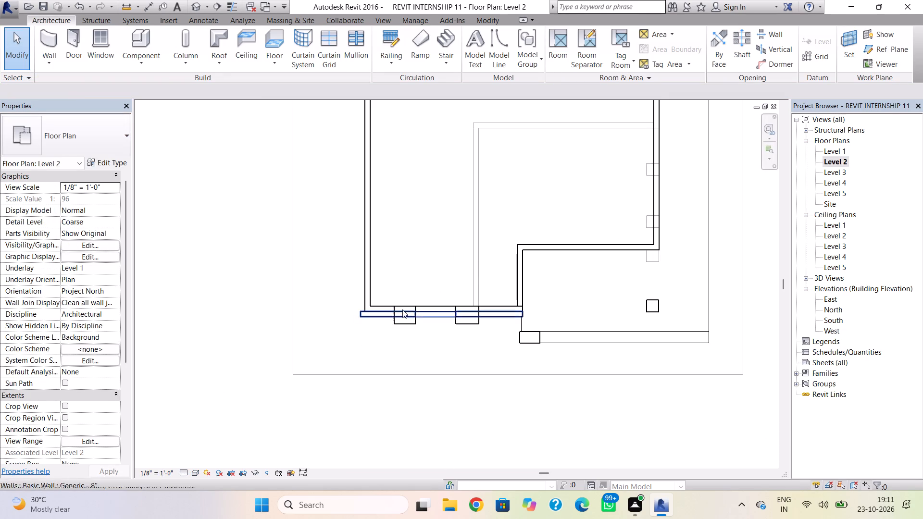
scroll(442, 298, "up", 4)
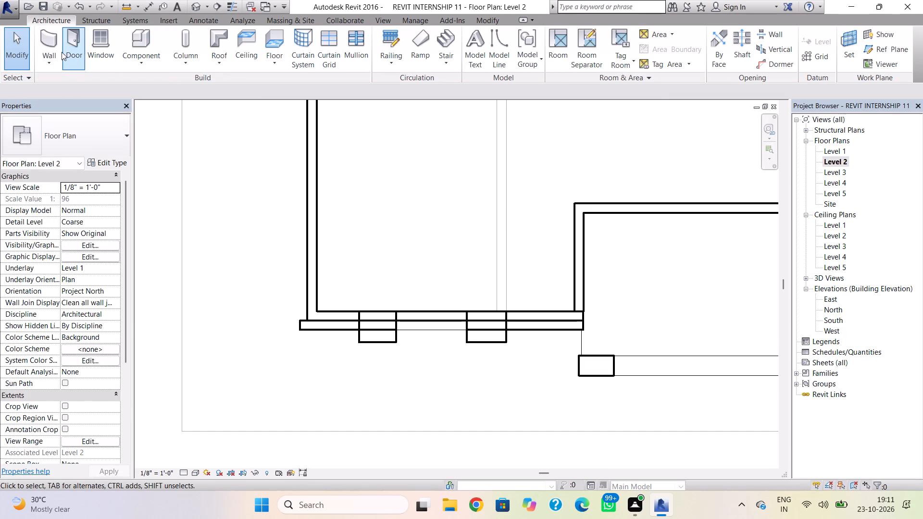
left_click(53, 44)
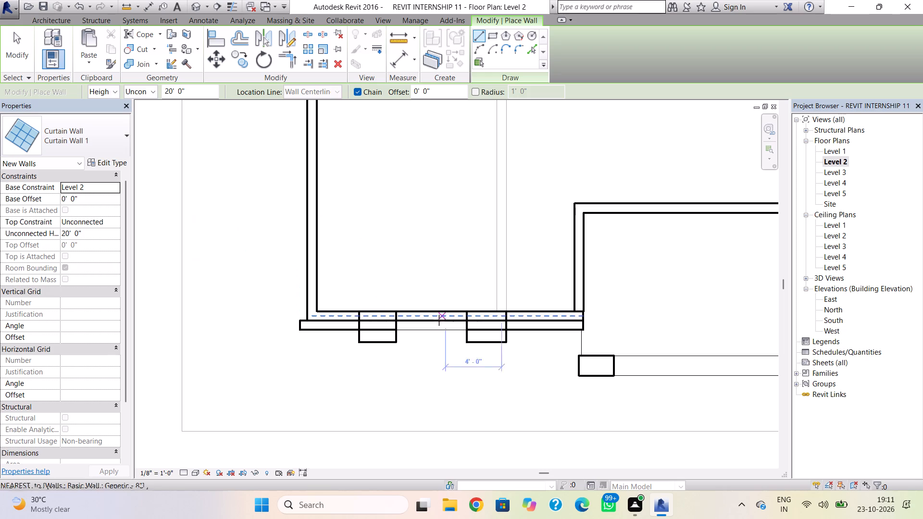
scroll(425, 325, "up", 5)
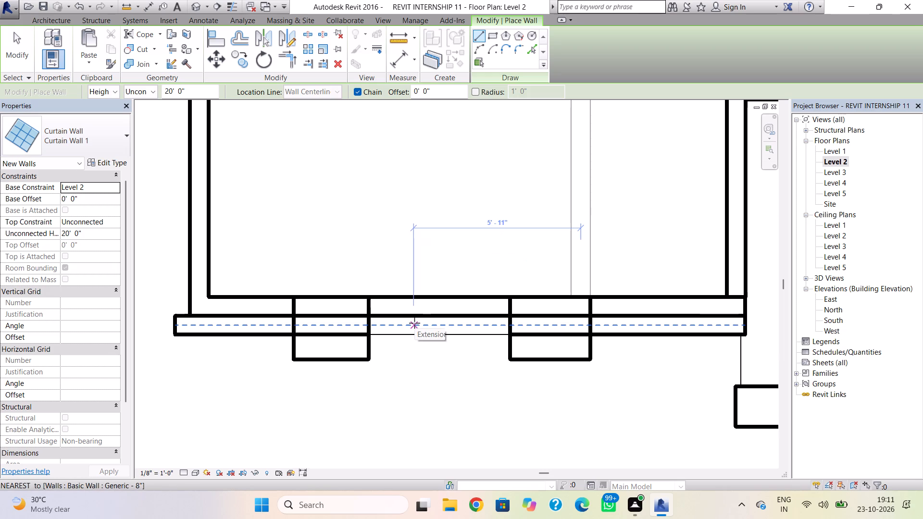
scroll(414, 323, "up", 4)
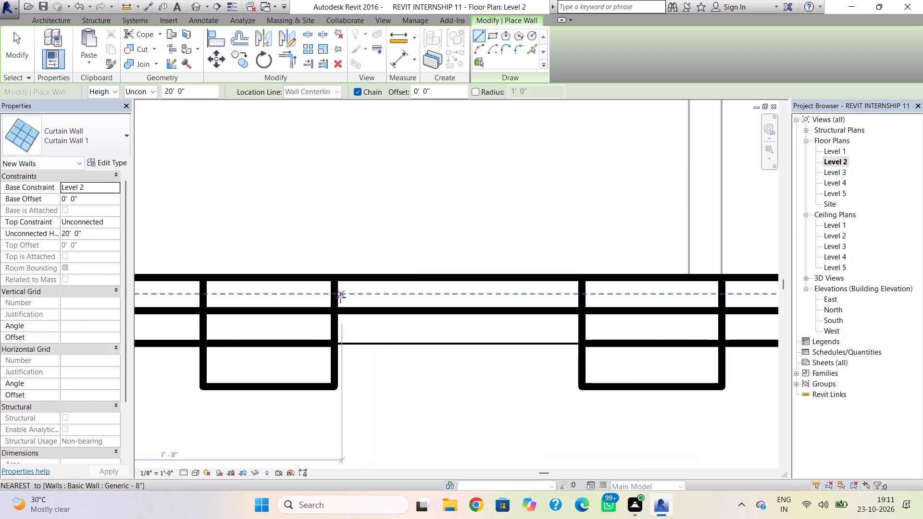
left_click(336, 298)
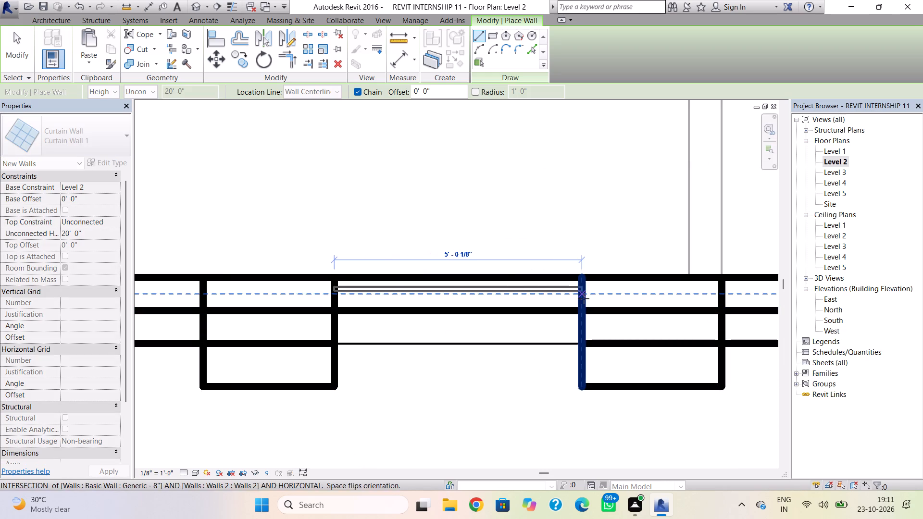
left_click(584, 298)
key("Escape")
key("Escape")
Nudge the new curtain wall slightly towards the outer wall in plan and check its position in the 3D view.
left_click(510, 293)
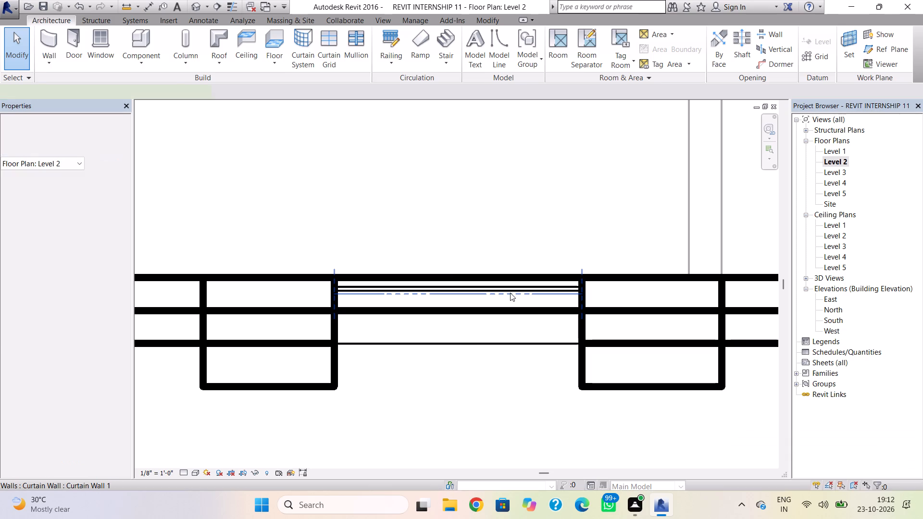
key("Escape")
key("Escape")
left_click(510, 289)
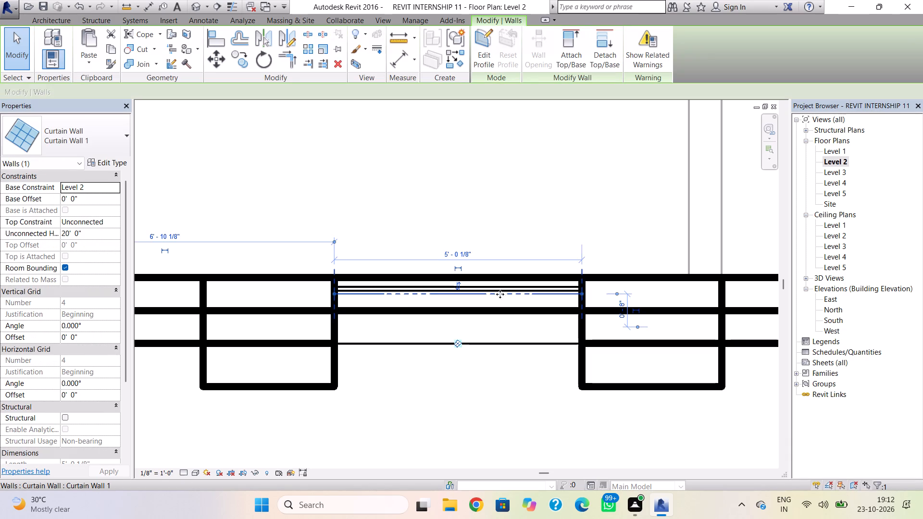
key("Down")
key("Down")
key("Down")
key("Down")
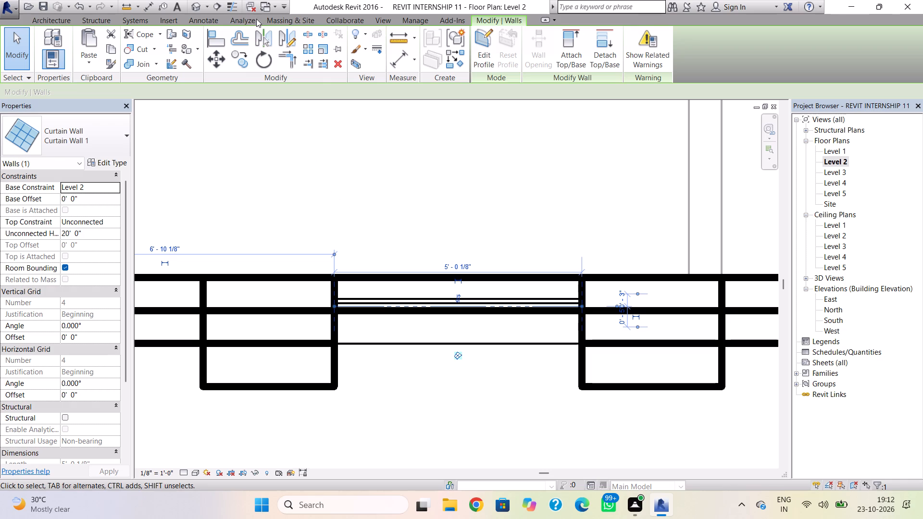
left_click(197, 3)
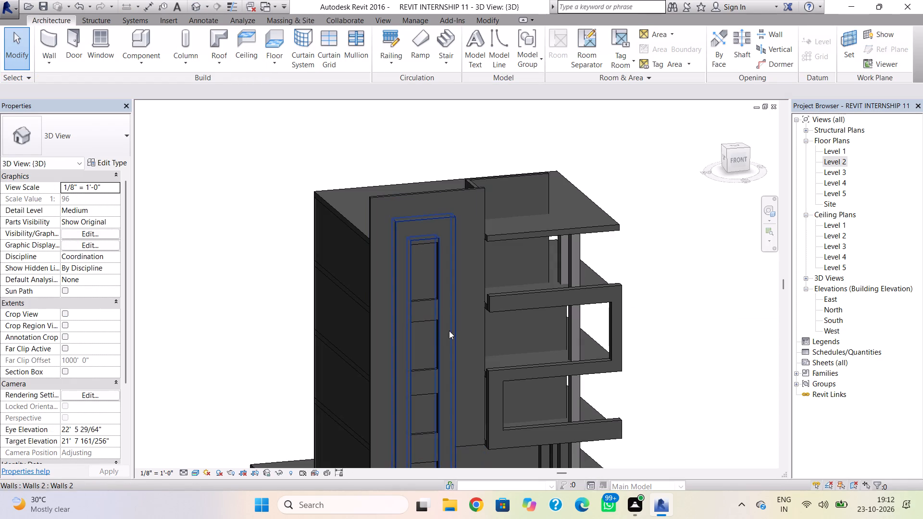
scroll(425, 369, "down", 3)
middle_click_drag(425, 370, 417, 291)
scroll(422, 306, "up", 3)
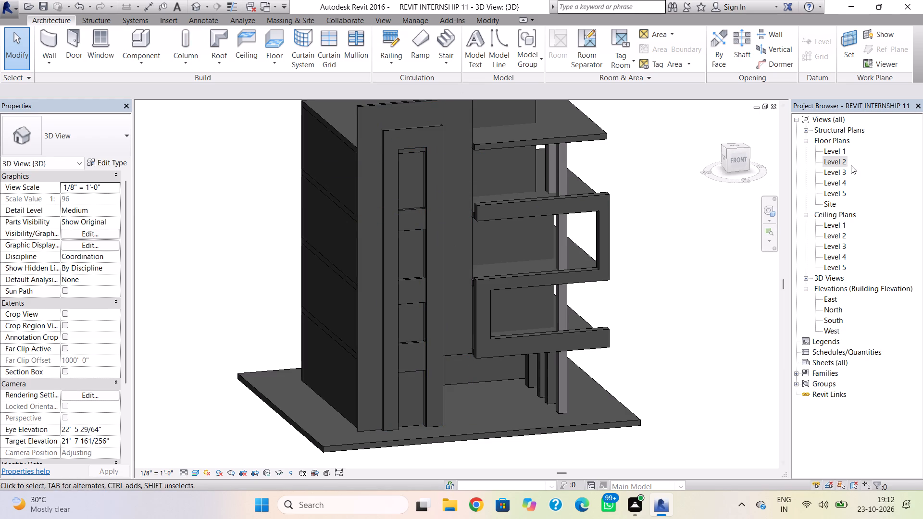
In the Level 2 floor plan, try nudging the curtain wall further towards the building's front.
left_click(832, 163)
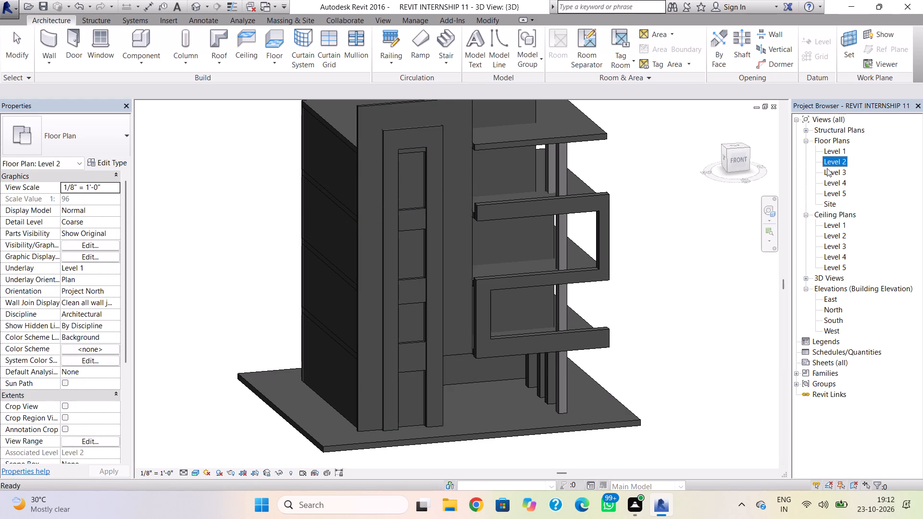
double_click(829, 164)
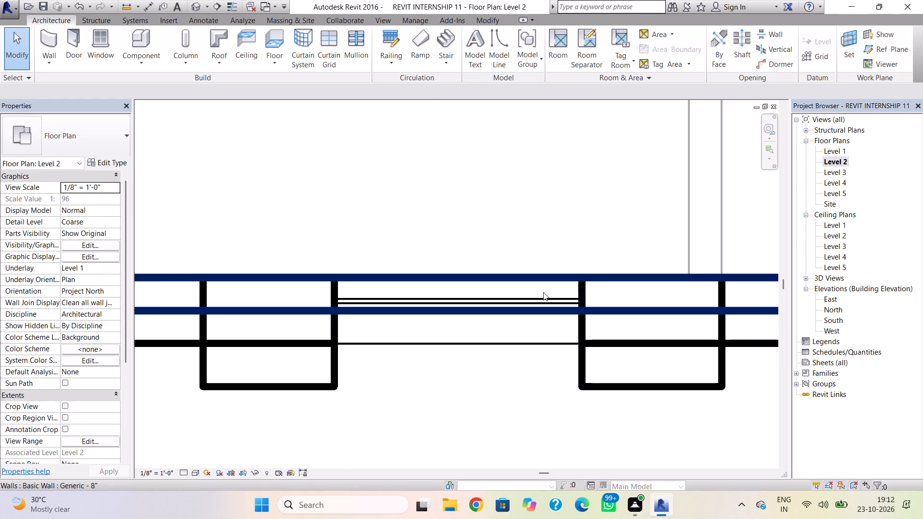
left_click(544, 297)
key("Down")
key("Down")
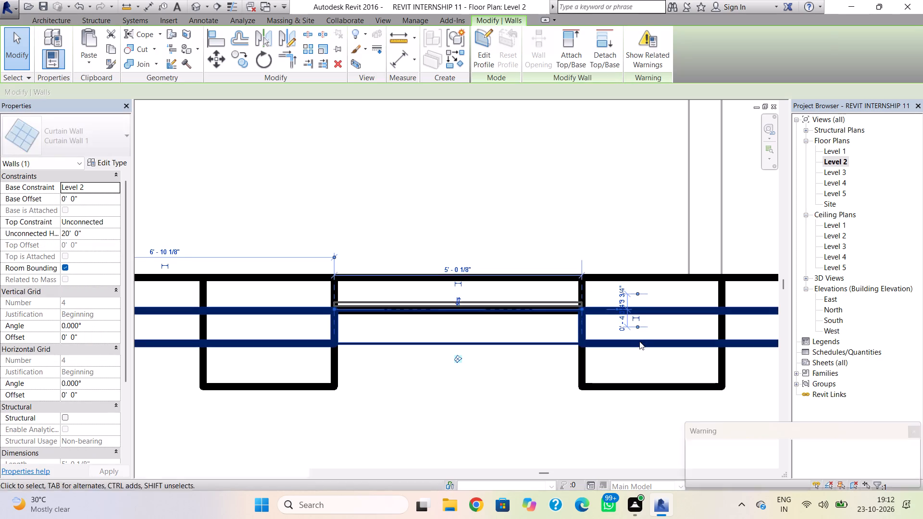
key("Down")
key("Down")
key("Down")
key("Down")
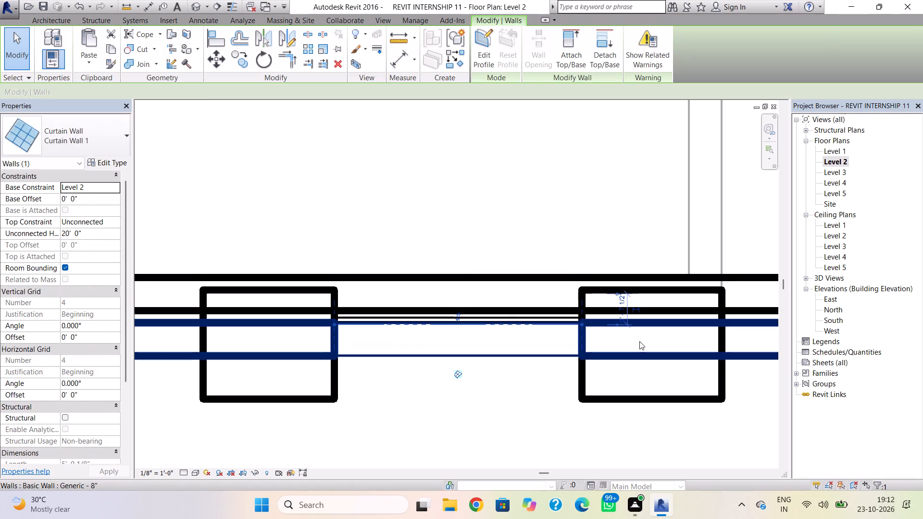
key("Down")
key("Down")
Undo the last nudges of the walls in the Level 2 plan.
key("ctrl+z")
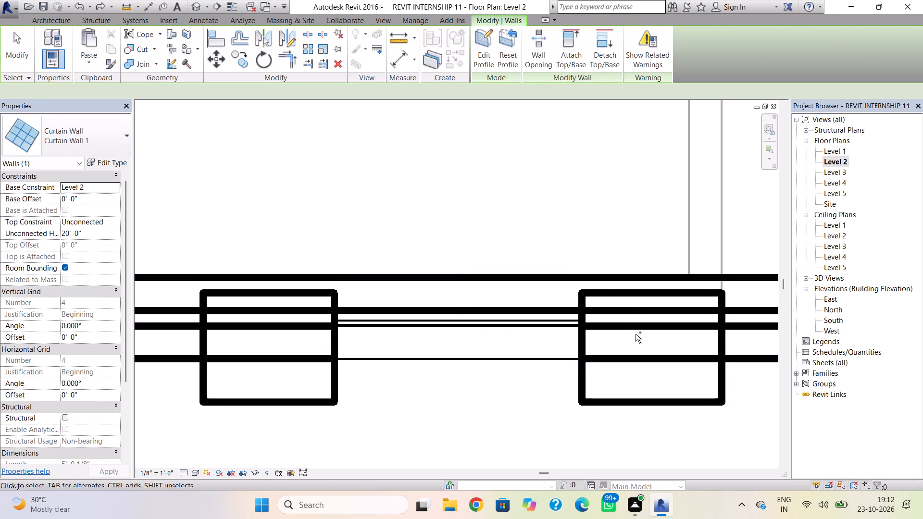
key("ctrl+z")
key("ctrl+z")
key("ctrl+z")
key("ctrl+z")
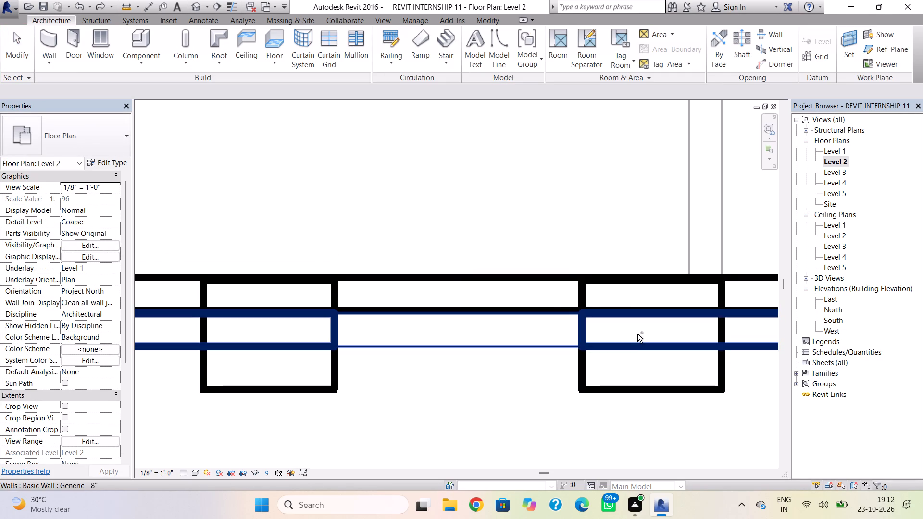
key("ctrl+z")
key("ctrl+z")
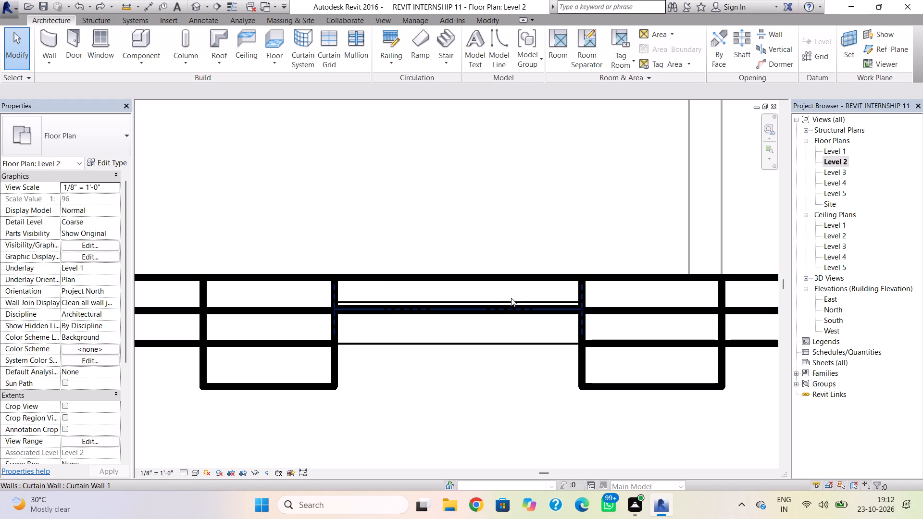
Delete the curtain wall between the frame's legs.
key("ctrl+x")
key("ctrl+x")
left_click(512, 299, "ctrl")
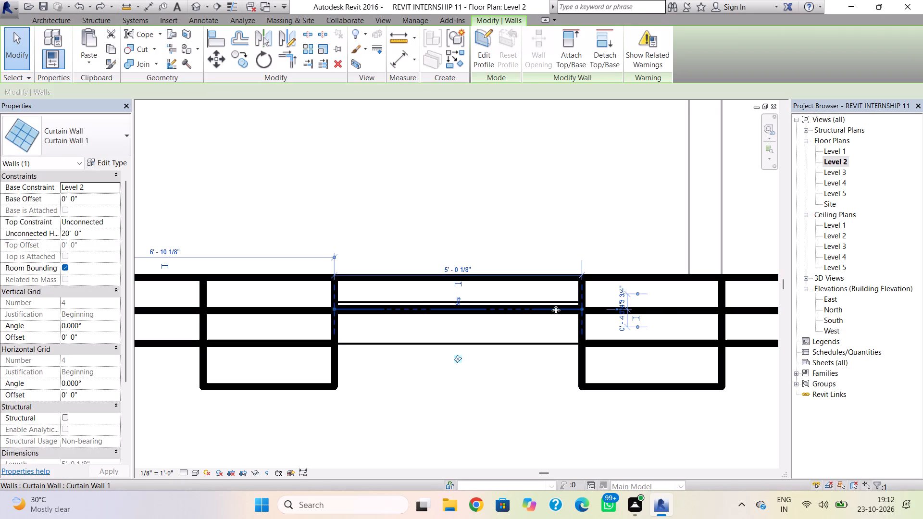
key("Delete")
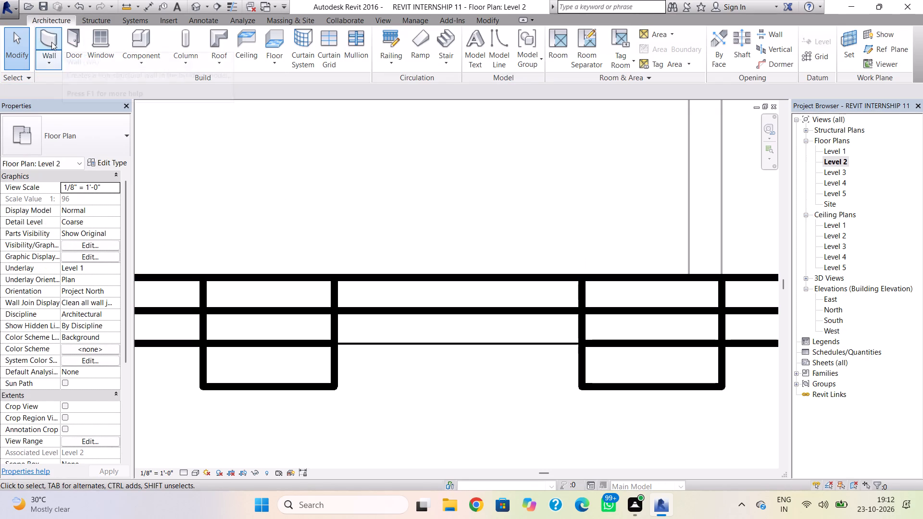
Draw a Curtain Wall 1 wall about 5' 0 1/8" long along the outer wall's centreline between the frame's legs.
left_click(51, 42)
left_click(57, 145)
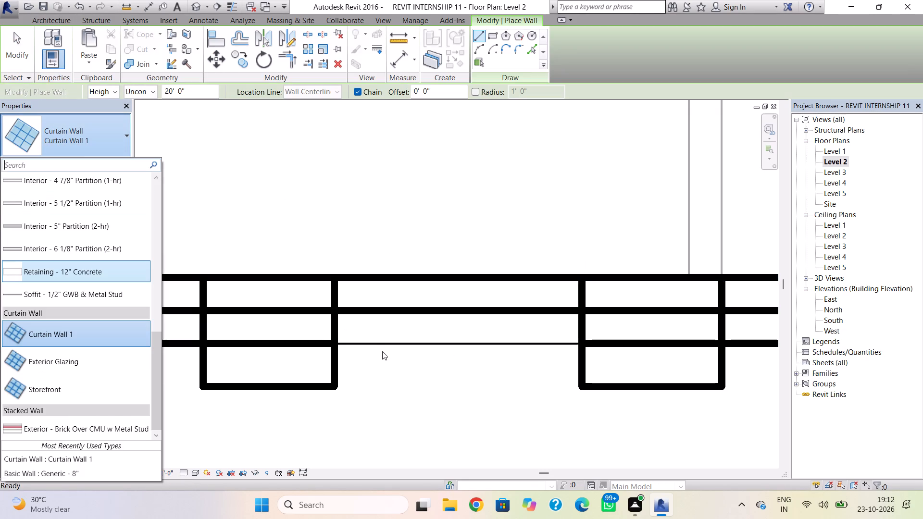
left_click(99, 336)
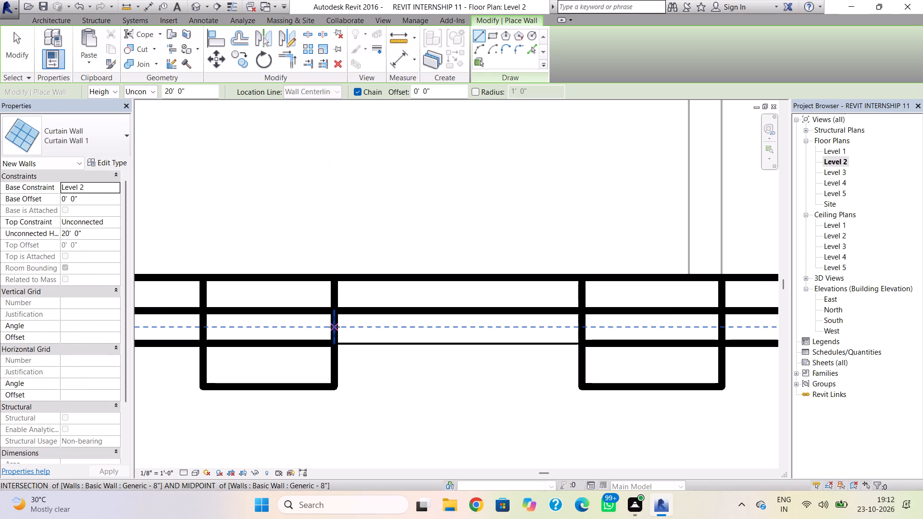
left_click(337, 327)
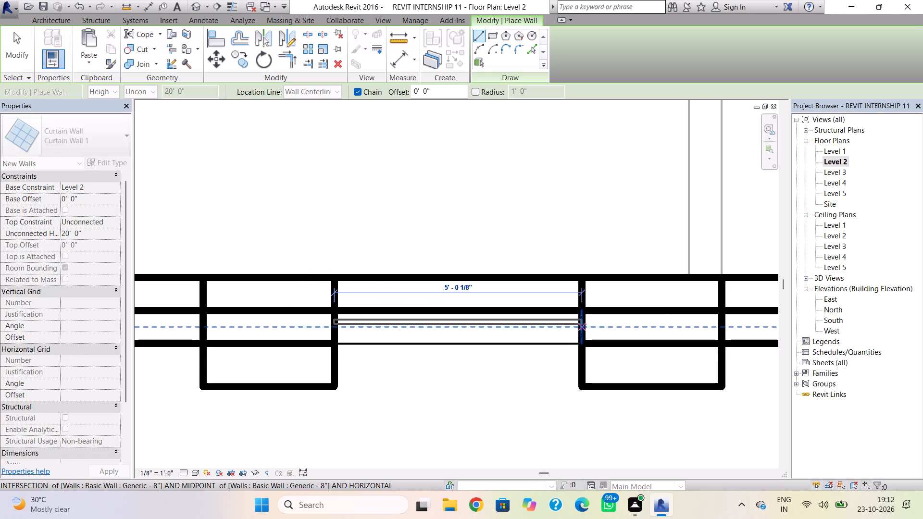
left_click(581, 324)
key("Escape")
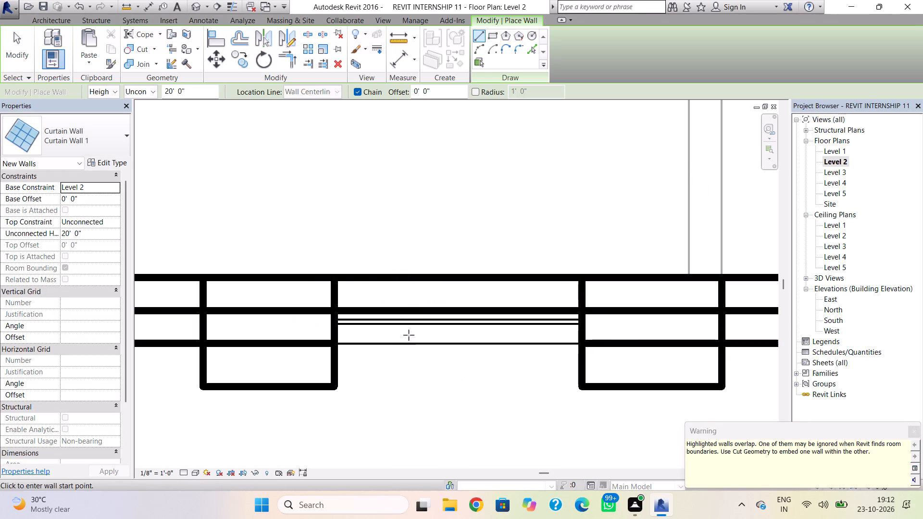
key("Escape")
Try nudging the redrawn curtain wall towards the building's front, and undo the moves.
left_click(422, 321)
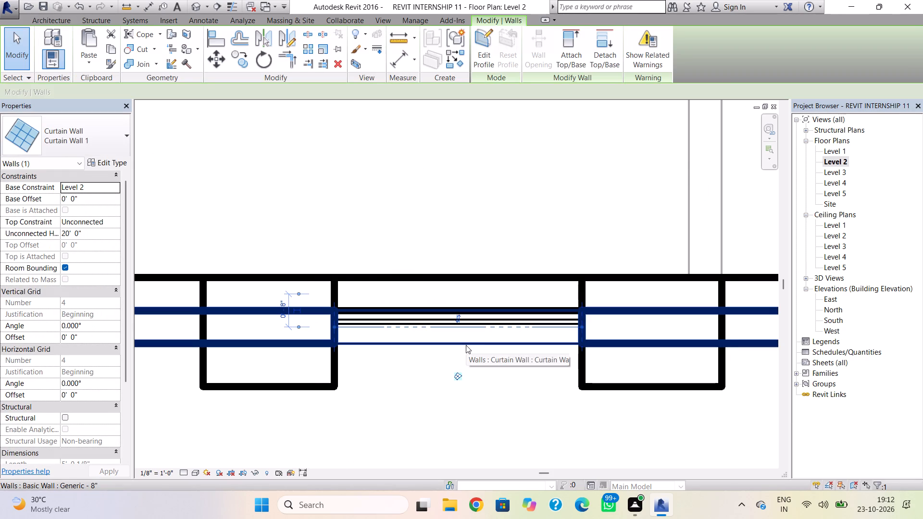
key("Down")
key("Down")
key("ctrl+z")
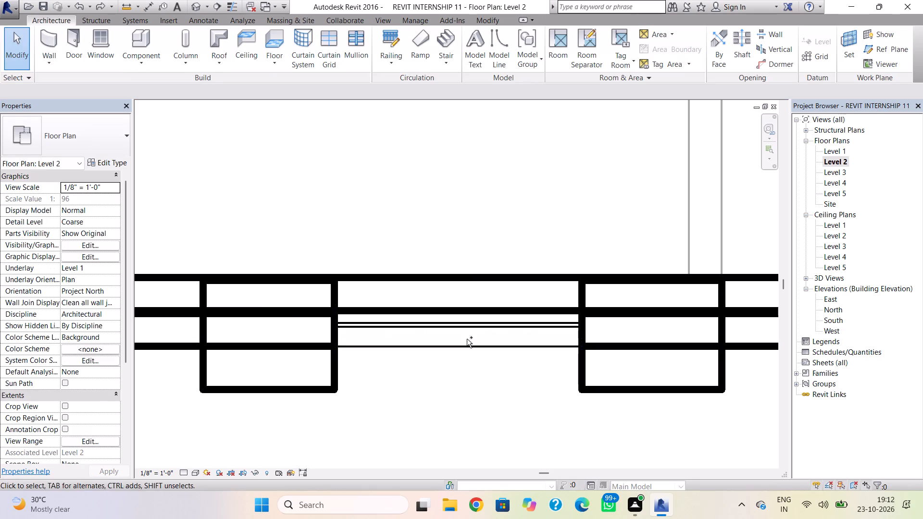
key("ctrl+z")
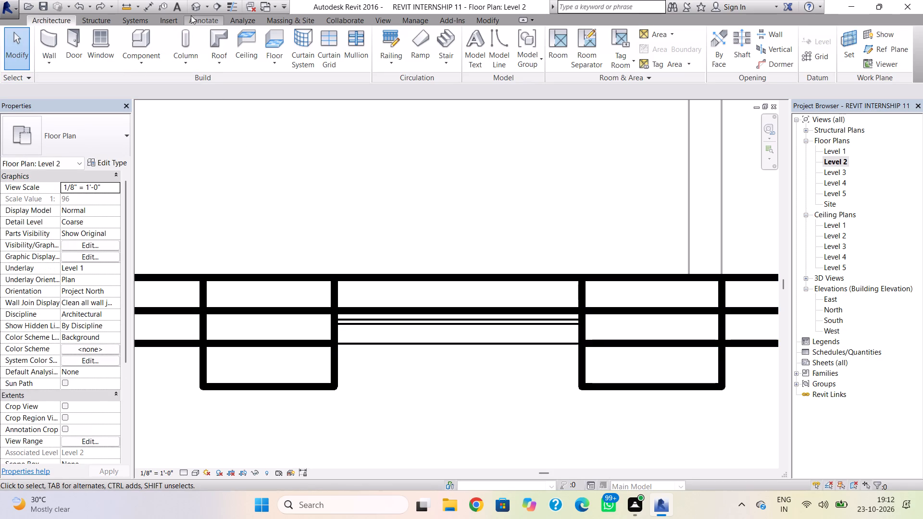
In the 3D view, stretch the curtain wall up to the top opening's upper edge and down to the ground slab.
left_click(197, 7)
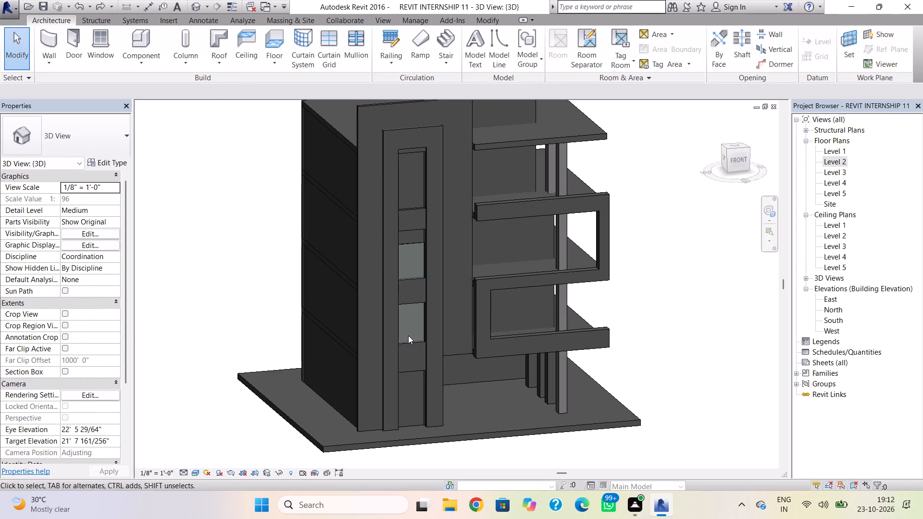
left_click_drag(409, 340, 409, 347)
key("Escape")
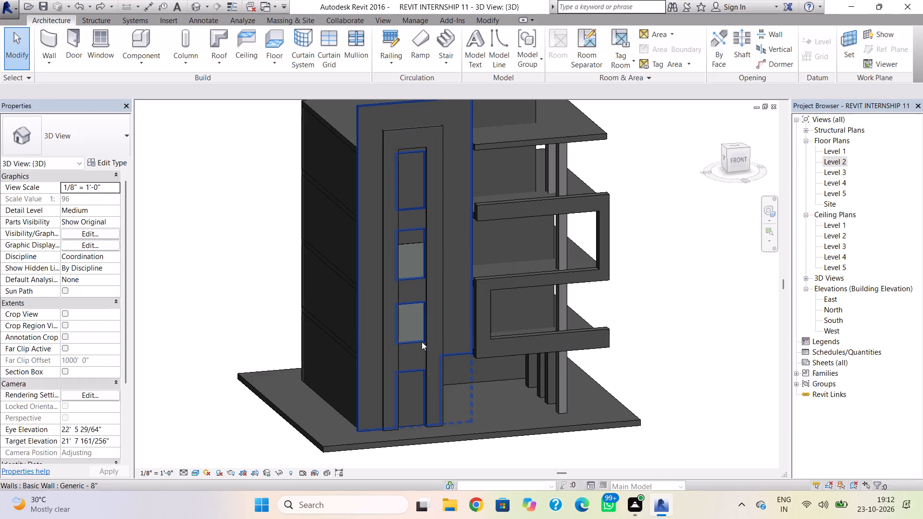
left_click(417, 241)
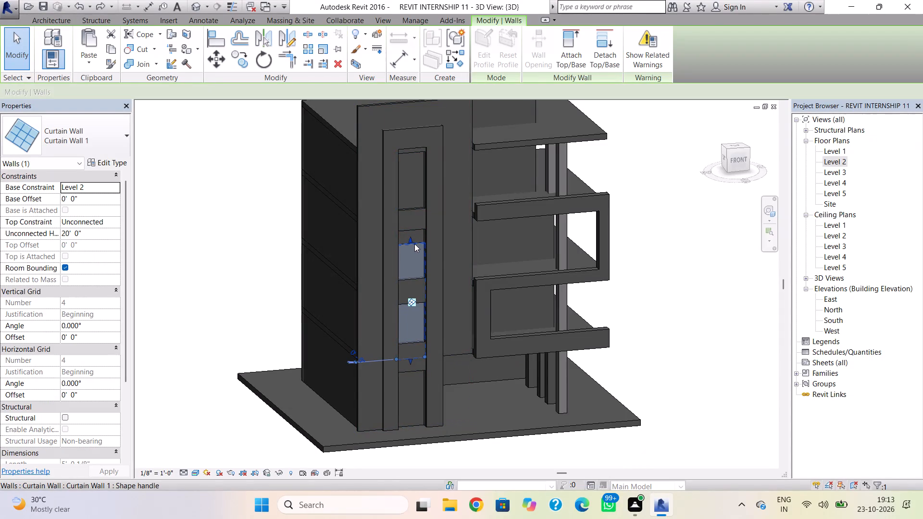
left_click_drag(411, 240, 416, 153)
left_click_drag(411, 361, 410, 415)
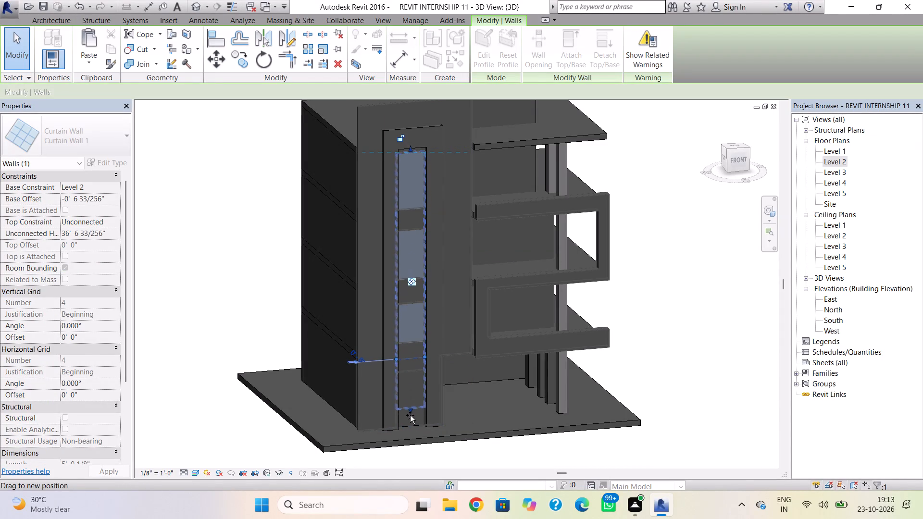
left_click_drag(410, 415, 411, 426)
key("Escape")
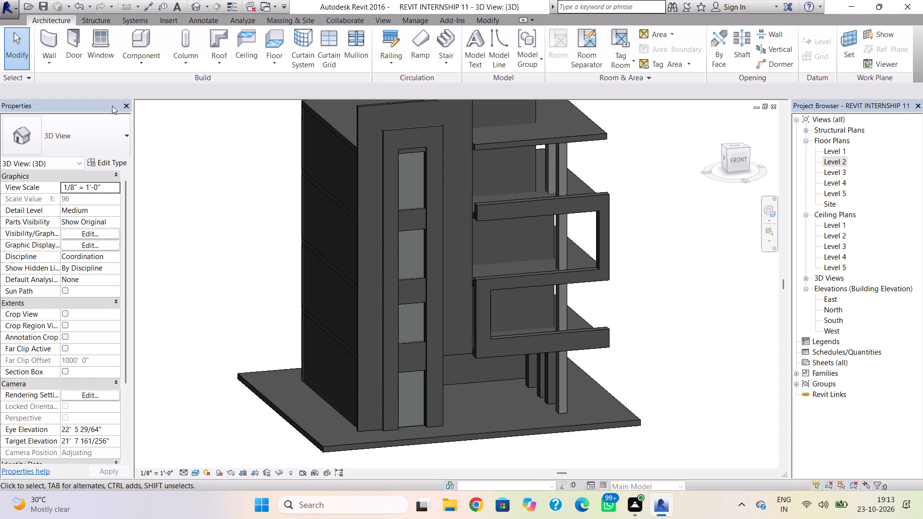
Add a vertical curtain grid line through the middle of the curtain wall across all segments.
left_click(324, 38)
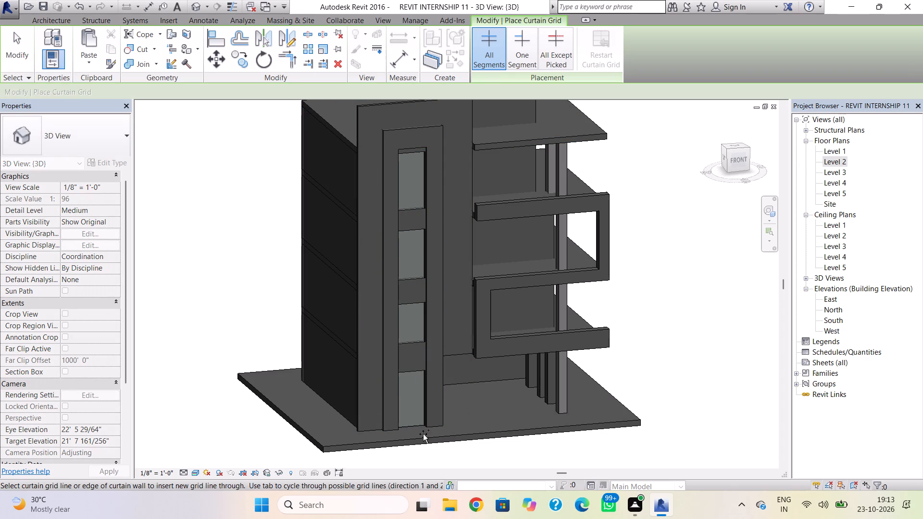
left_click(412, 423)
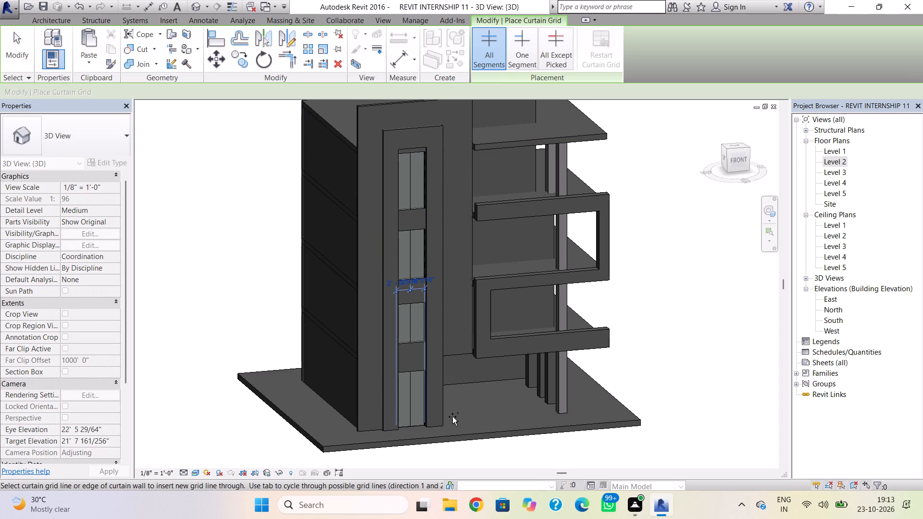
key("Escape")
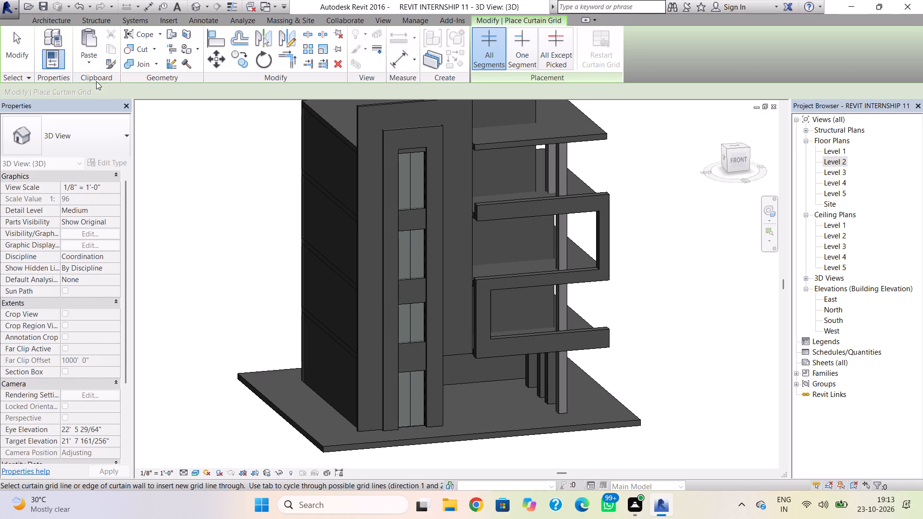
Place 2.5" x 5" rectangular mullions on the curtain wall's middle grid line and along its side, top and bottom edges.
left_click(51, 20)
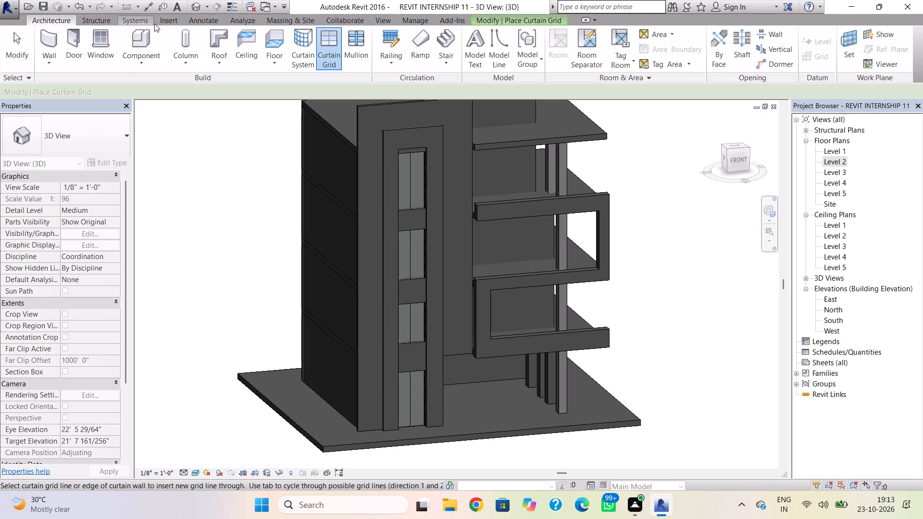
left_click(364, 51)
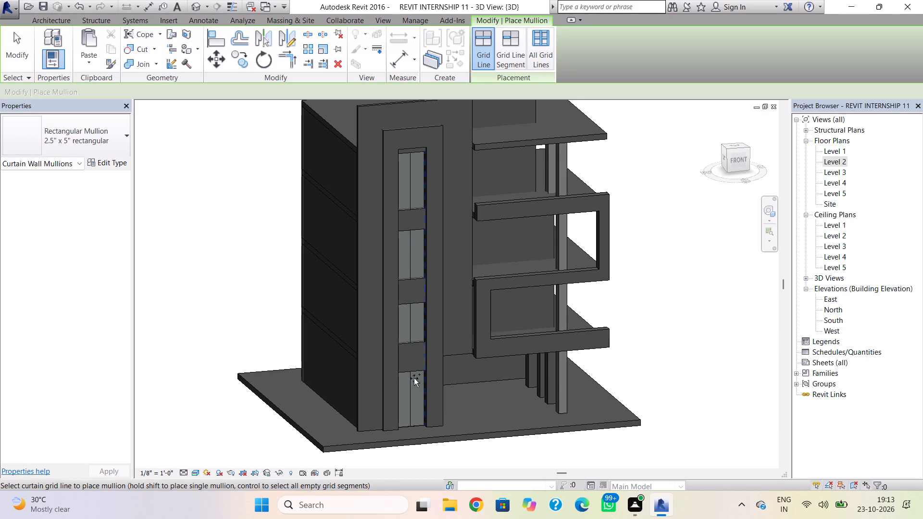
left_click(409, 398)
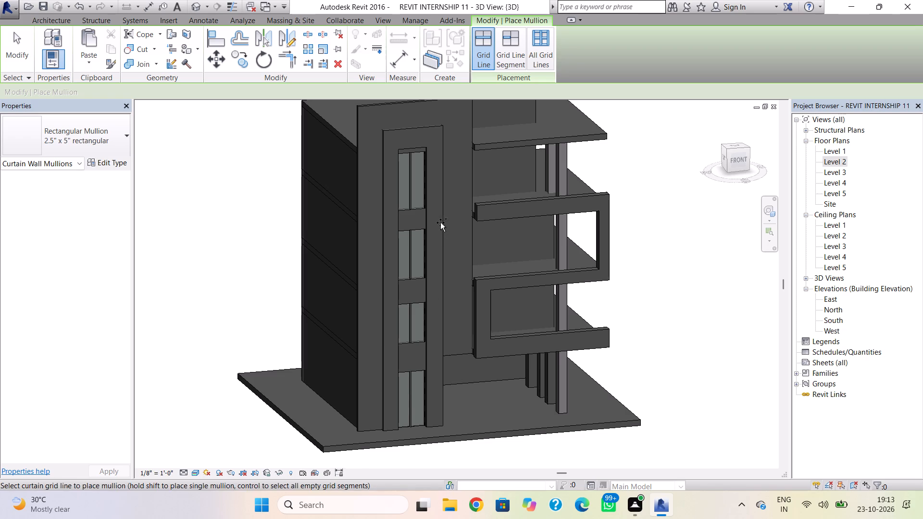
left_click(424, 190)
right_click_drag(429, 235, 424, 238, "shift")
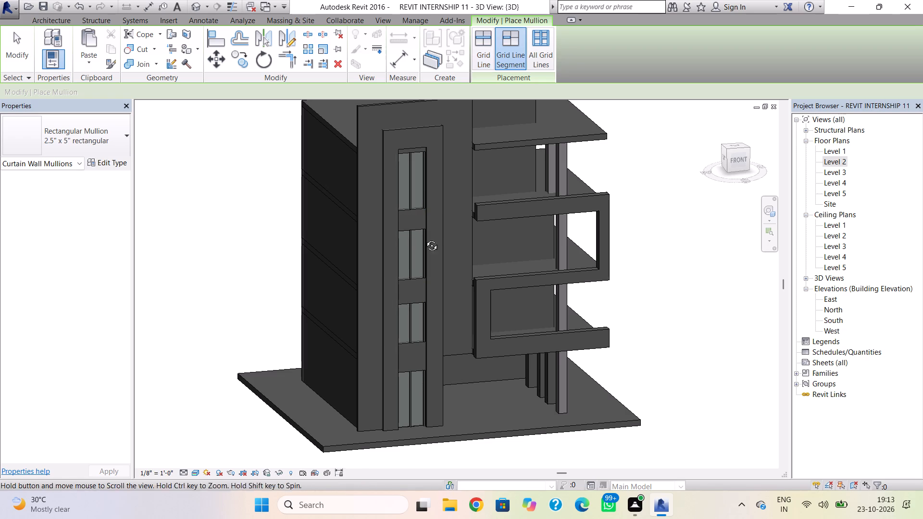
right_click_drag(424, 238, 366, 263, "shift")
left_click(397, 197)
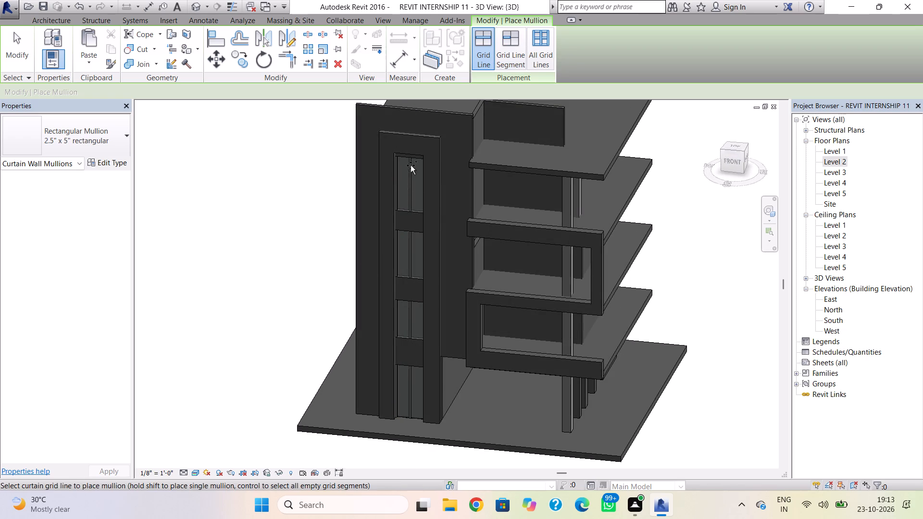
right_click_drag(424, 235, 420, 153, "shift")
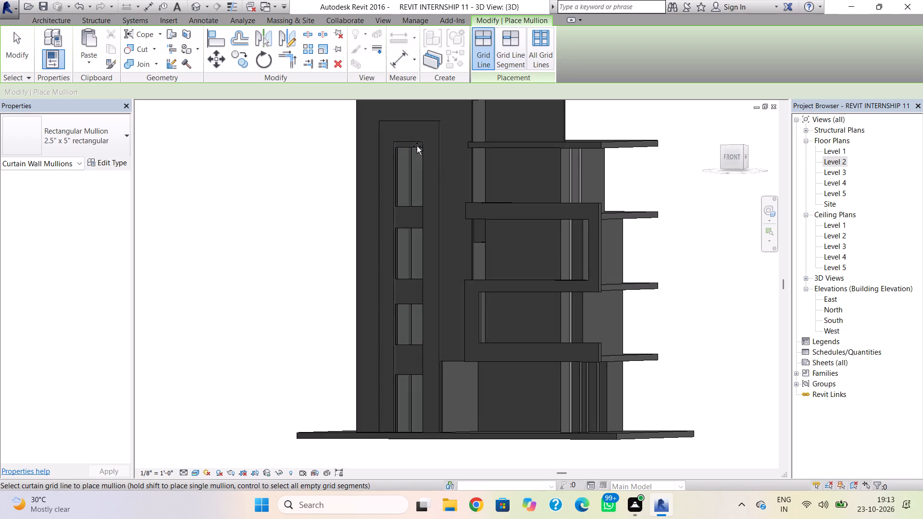
left_click(414, 151)
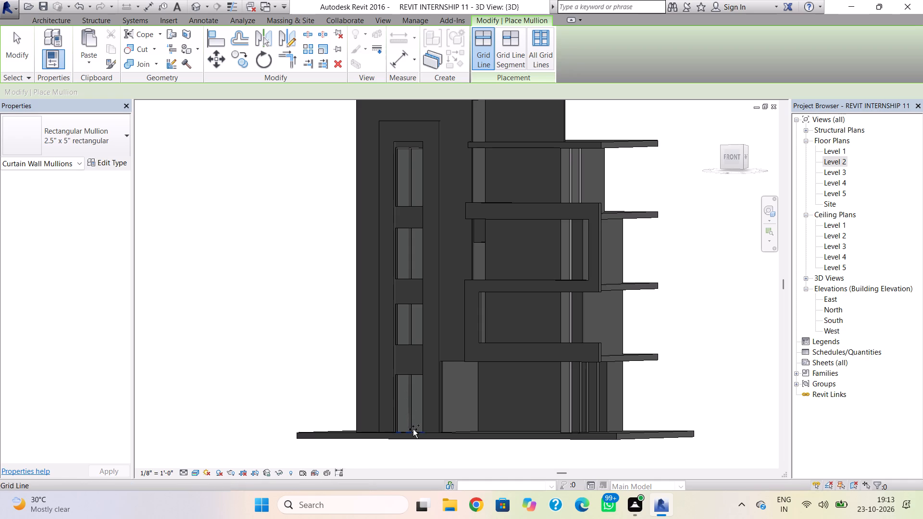
left_click(413, 430)
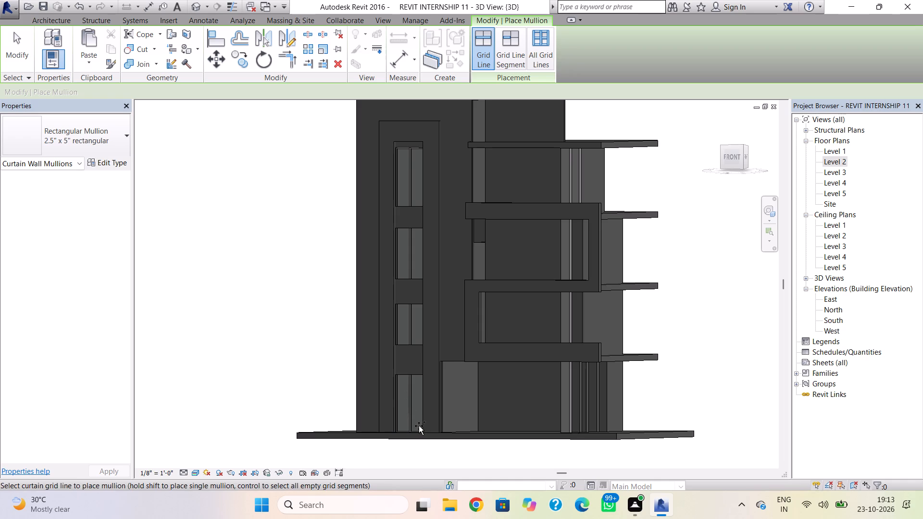
scroll(429, 417, "down", 2)
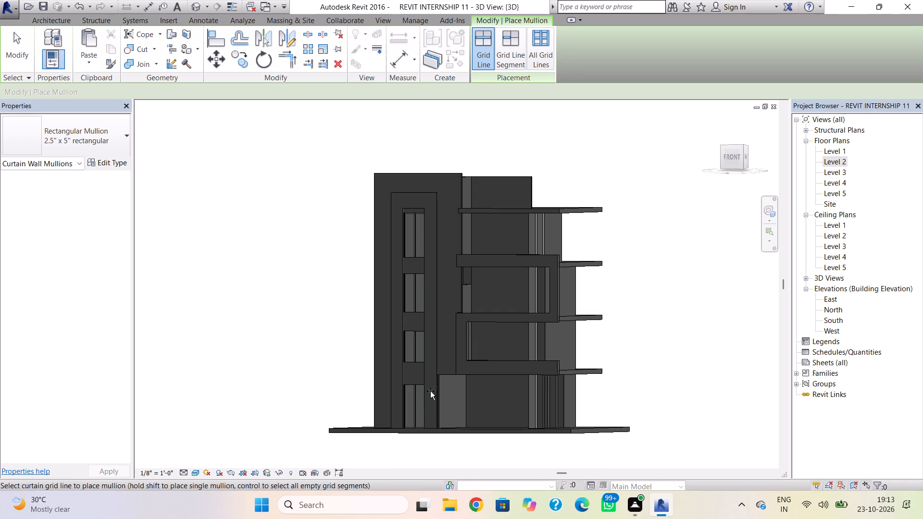
key("Escape")
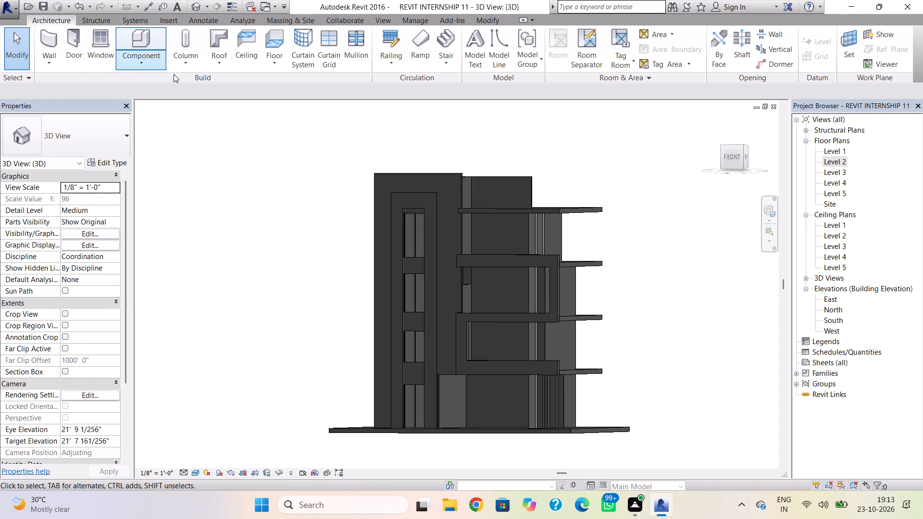
Place a full-height vertical reveal on the front wall, between its west edge and the inverted-U frame.
left_click(50, 63)
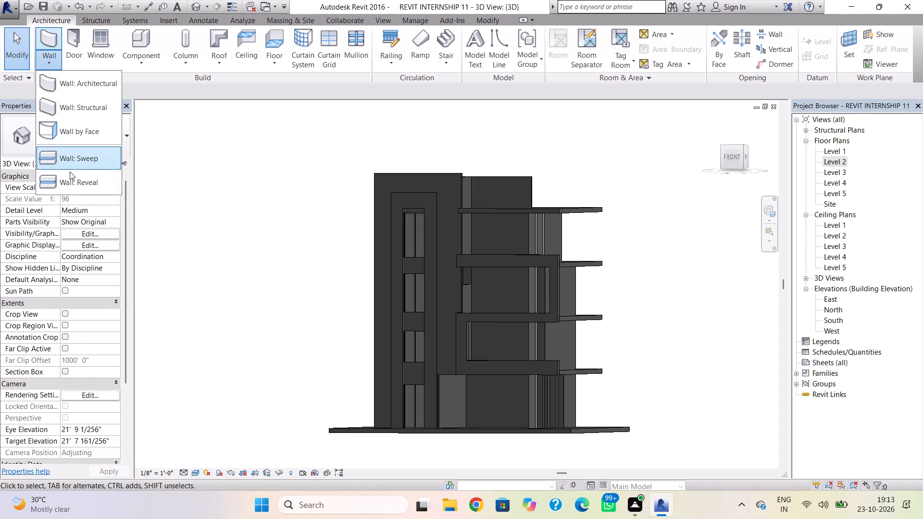
left_click(70, 172)
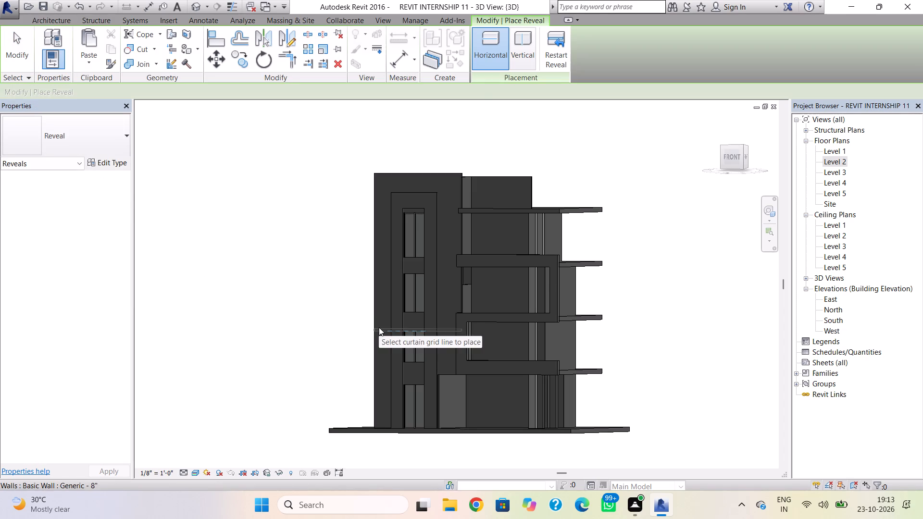
left_click(525, 54)
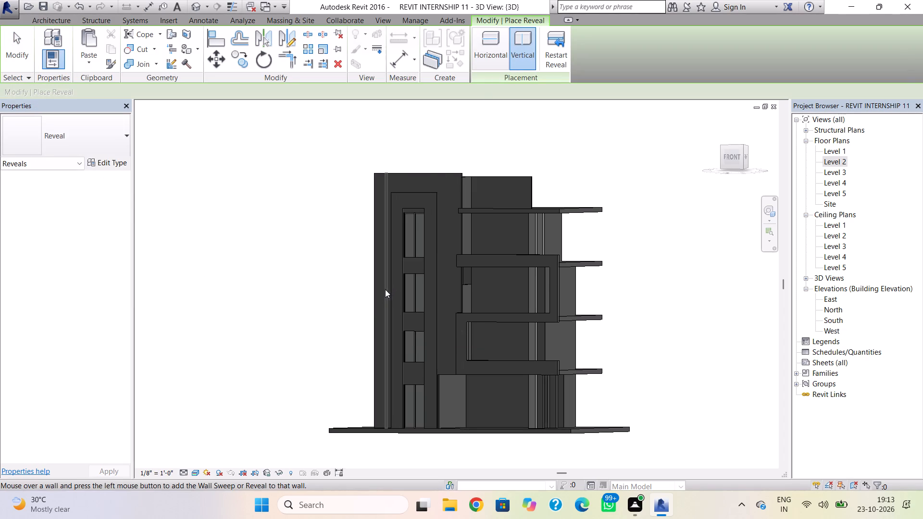
left_click(383, 290)
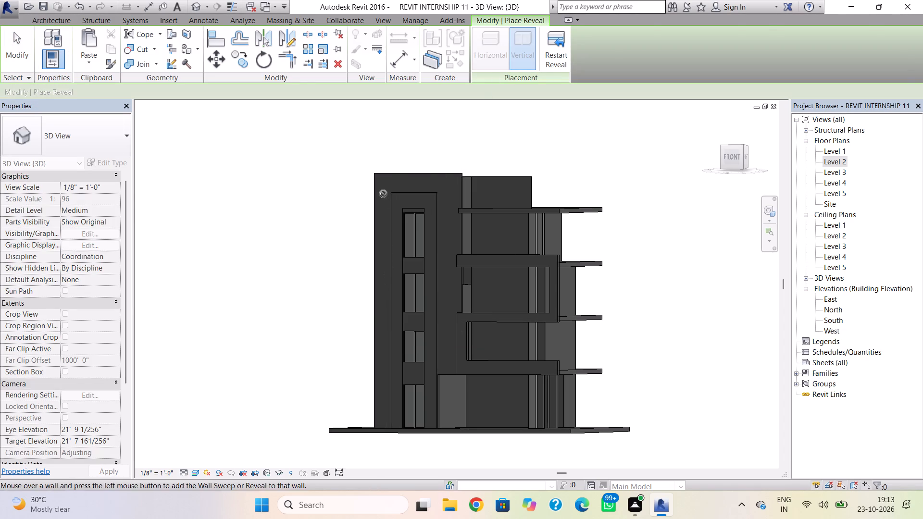
left_click(383, 194)
Place a horizontal reveal across the front wall just above the inverted-U frame, 42' 0" above Level 2.
right_click_drag(373, 247, 394, 261, "shift")
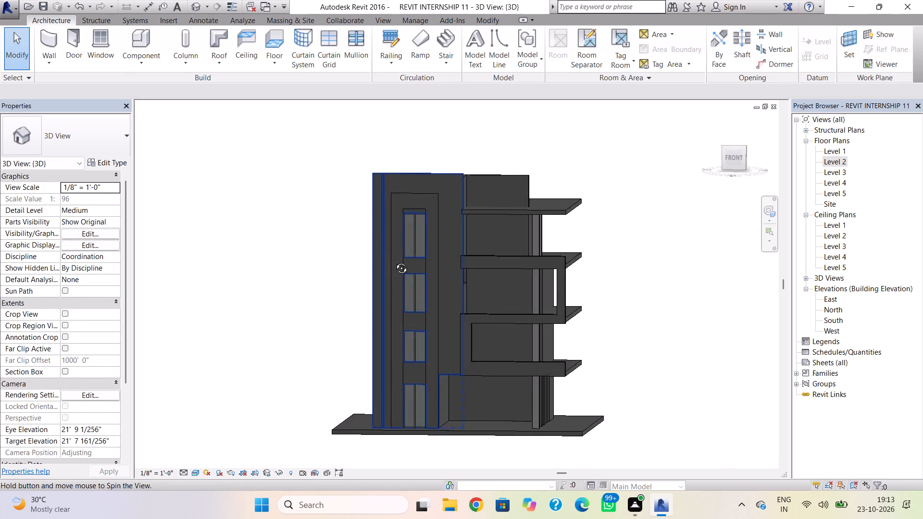
right_click_drag(394, 261, 397, 265, "shift")
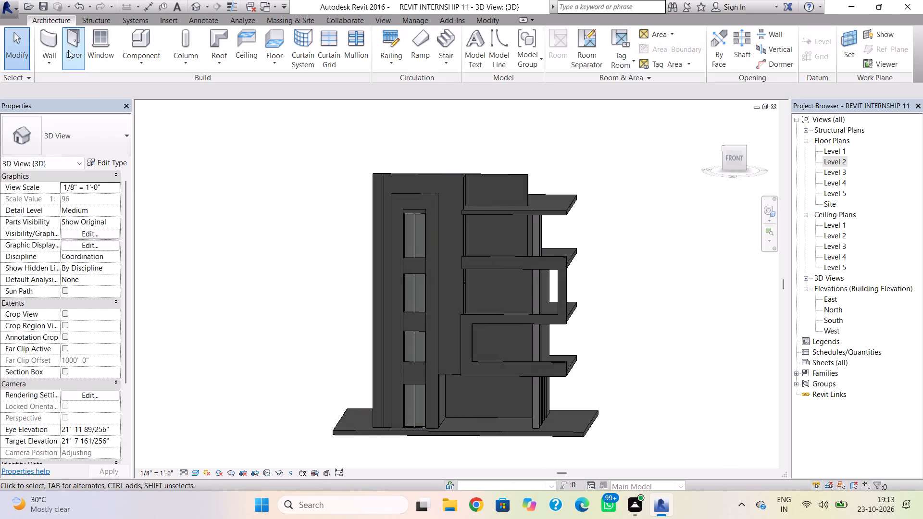
left_click_drag(62, 55, 62, 63)
left_click(64, 174)
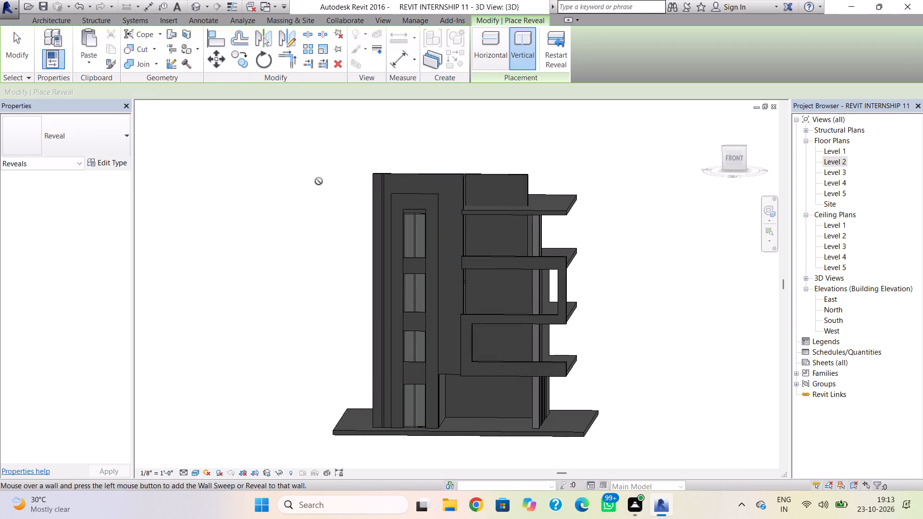
left_click(483, 43)
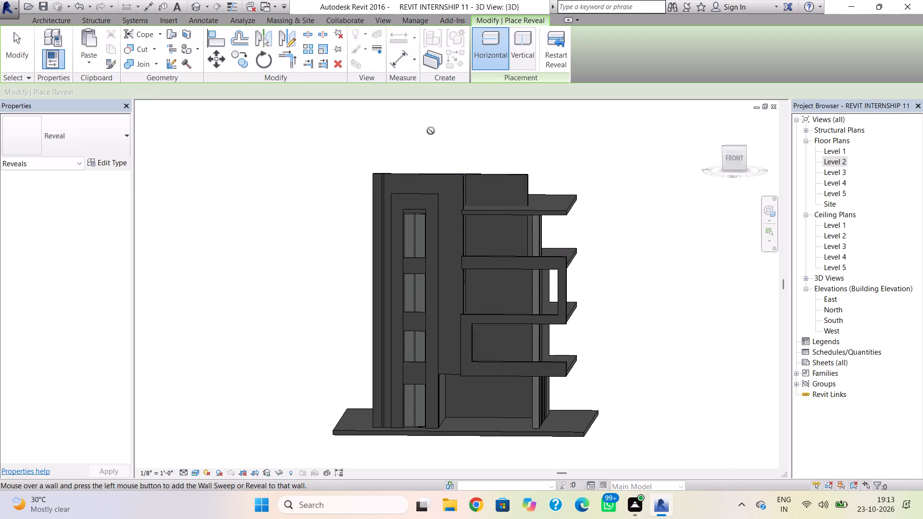
left_click(394, 187)
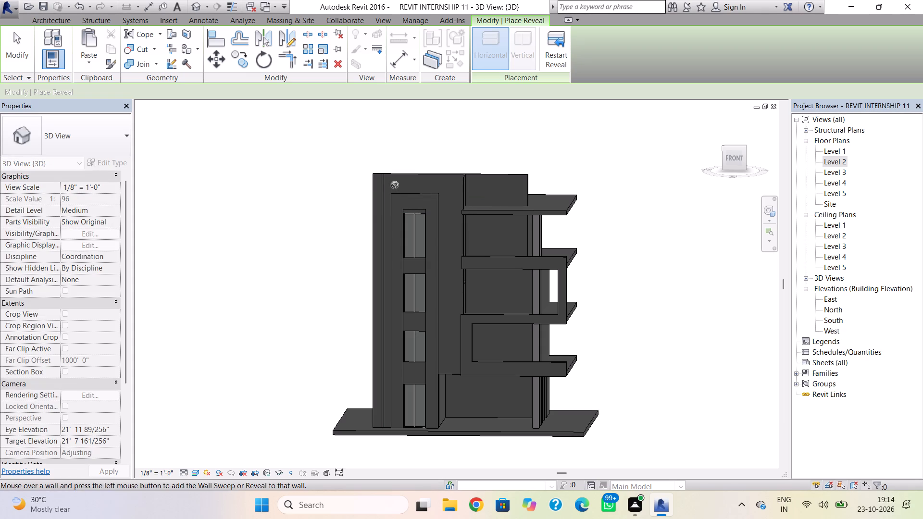
left_click(396, 184)
key("Escape")
Shorten the vertical reveal to about 54' 0" and pull in the horizontal reveal's west end so both meet at a corner.
left_click(382, 176)
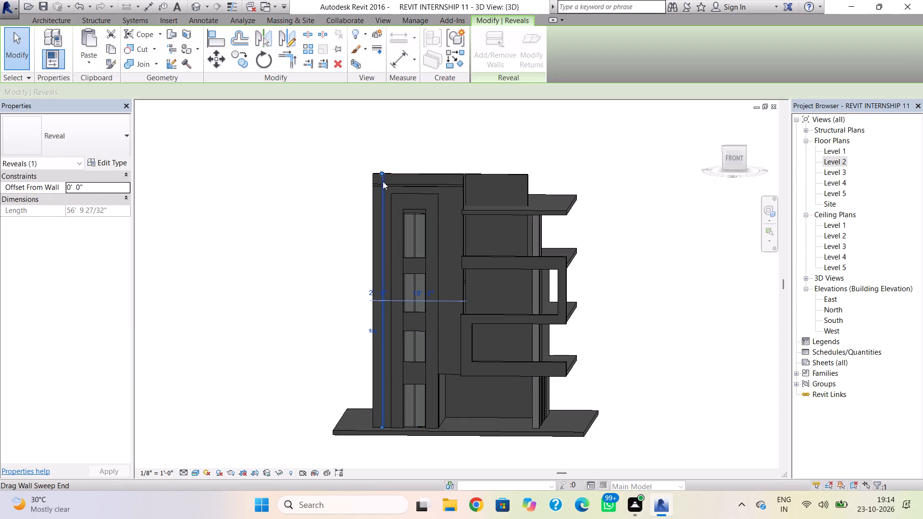
scroll(383, 181, "up", 6)
left_click_drag(380, 164, 382, 178)
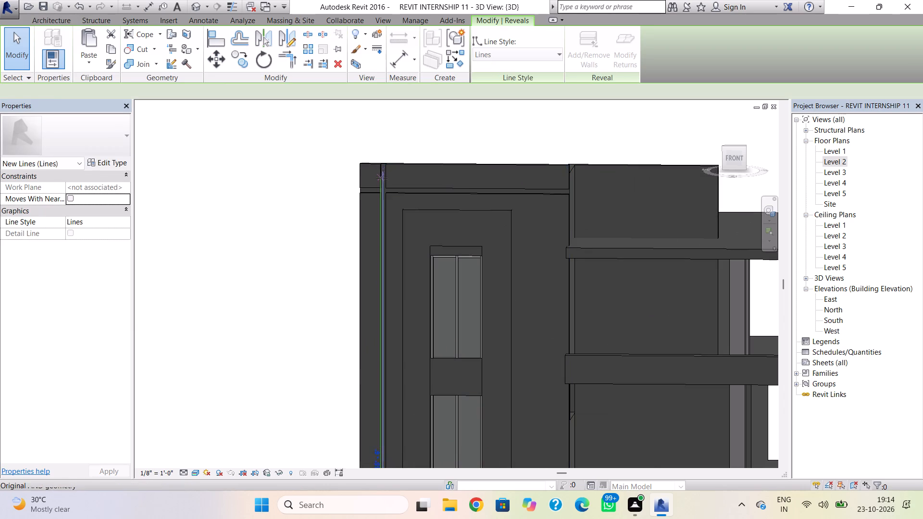
left_click_drag(382, 178, 383, 187)
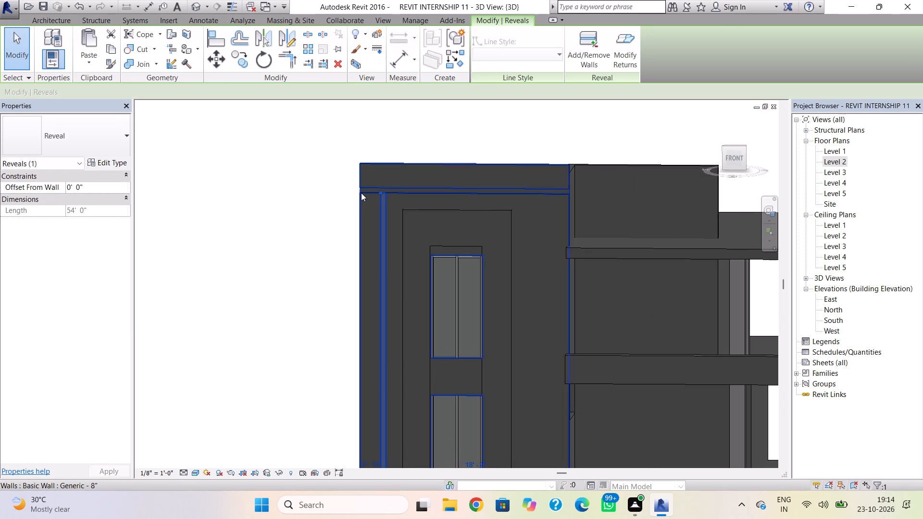
left_click_drag(361, 193, 376, 190)
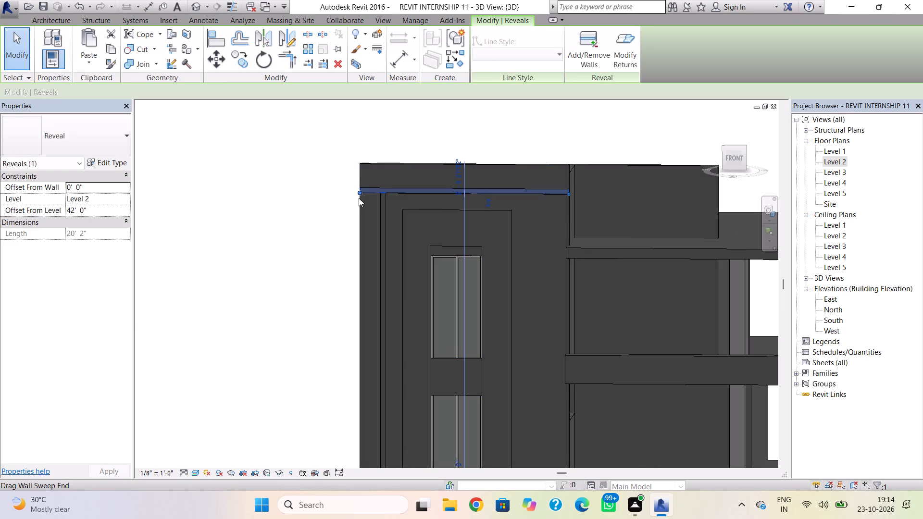
left_click_drag(360, 193, 377, 193)
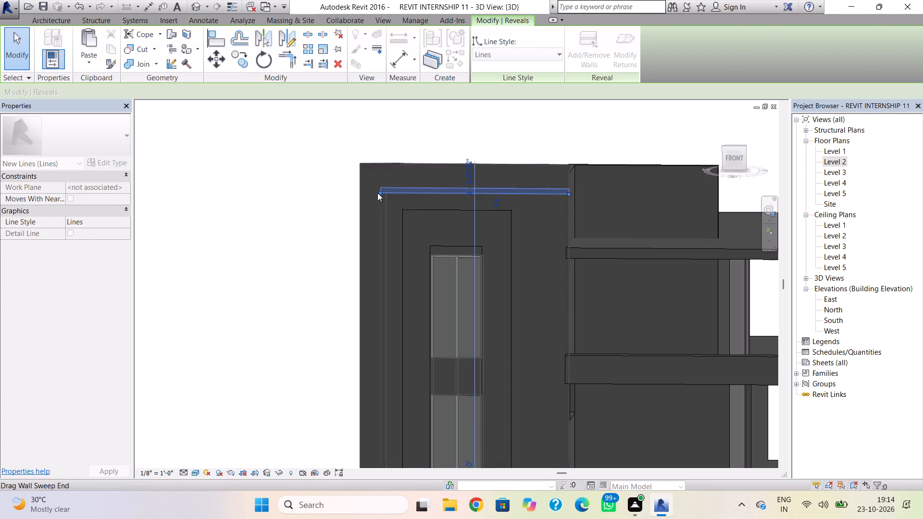
key("Escape")
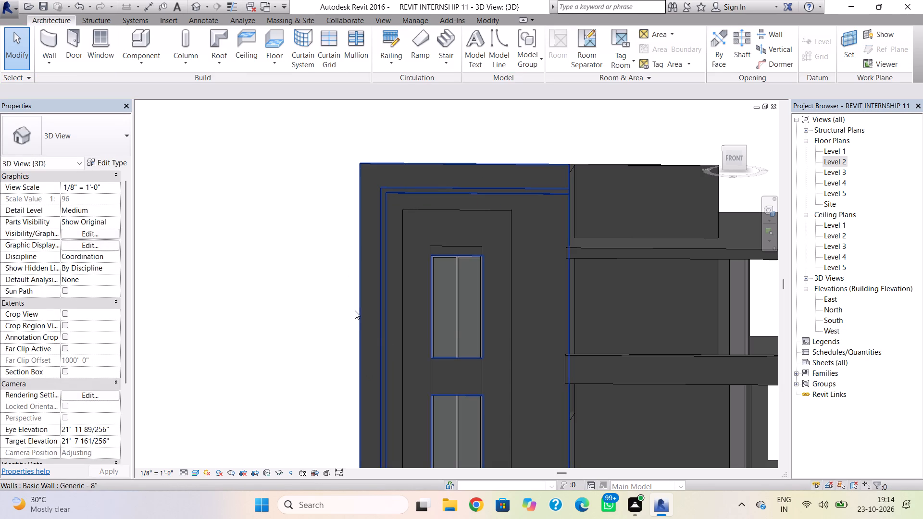
Stretch the 7' 8" return wall behind the front wall up to the front wall's top, about 20' 11" high.
right_click_drag(435, 241, 462, 332, "shift")
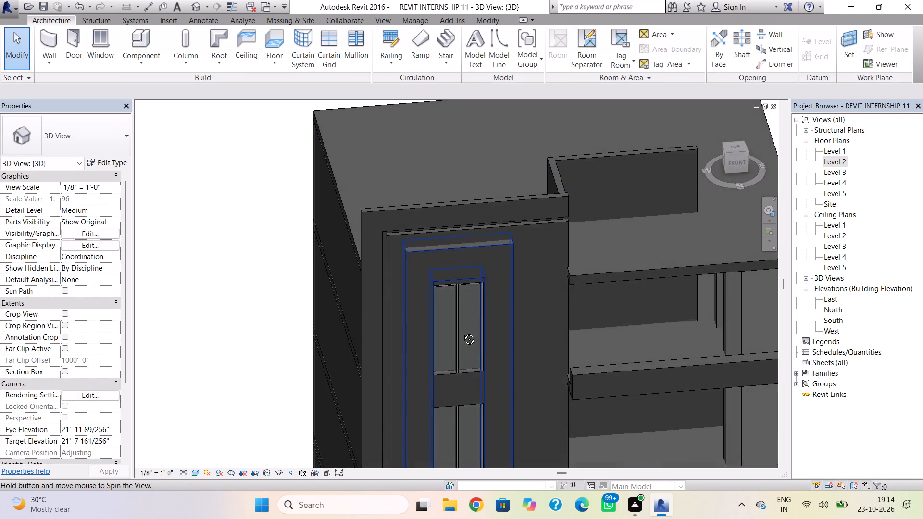
right_click_drag(462, 332, 450, 361, "shift")
scroll(494, 298, "down", 3)
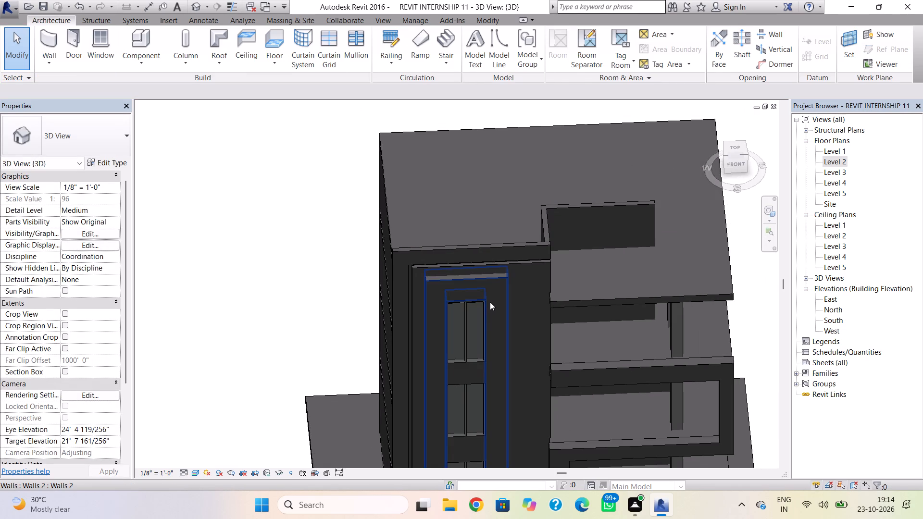
right_click_drag(412, 298, 560, 224, "shift")
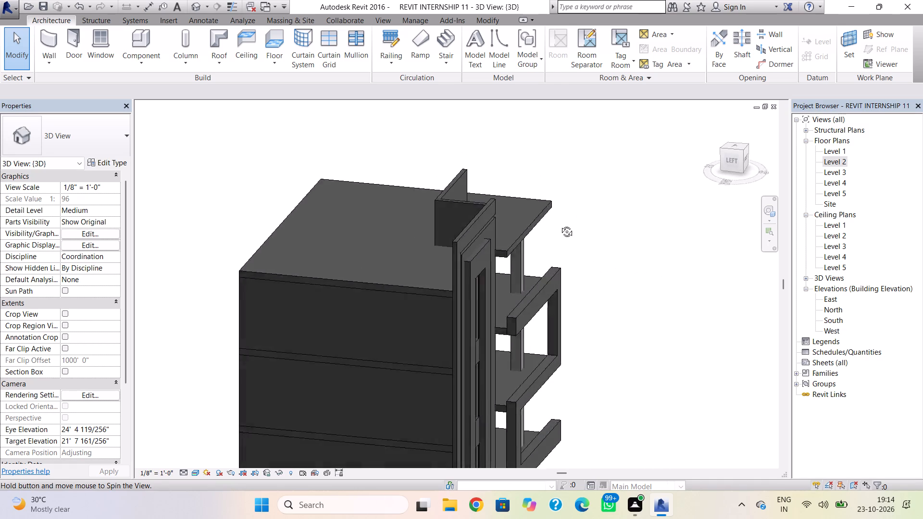
right_click_drag(560, 224, 575, 213, "shift")
right_click_drag(547, 247, 344, 265, "shift")
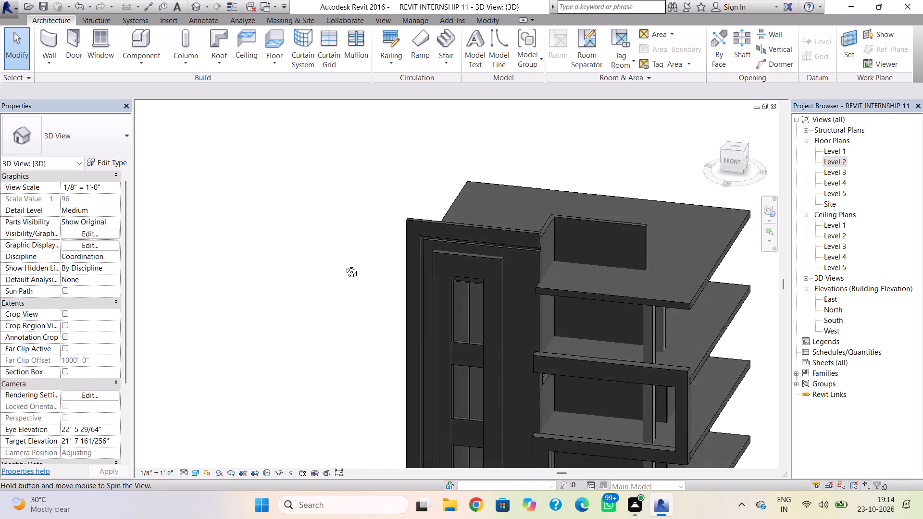
right_click_drag(344, 265, 345, 258, "shift")
right_click_drag(575, 239, 486, 235, "shift")
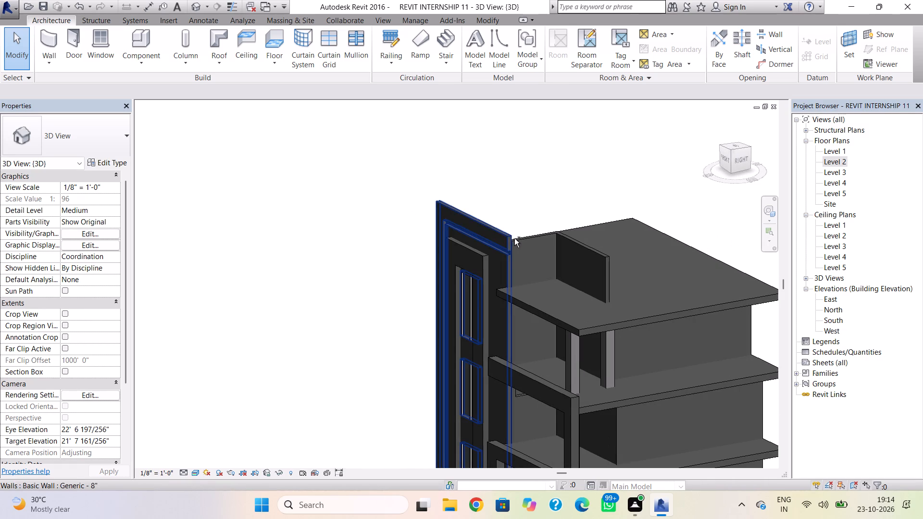
left_click(516, 239, "shift")
scroll(531, 235, "up", 1)
left_click(529, 234)
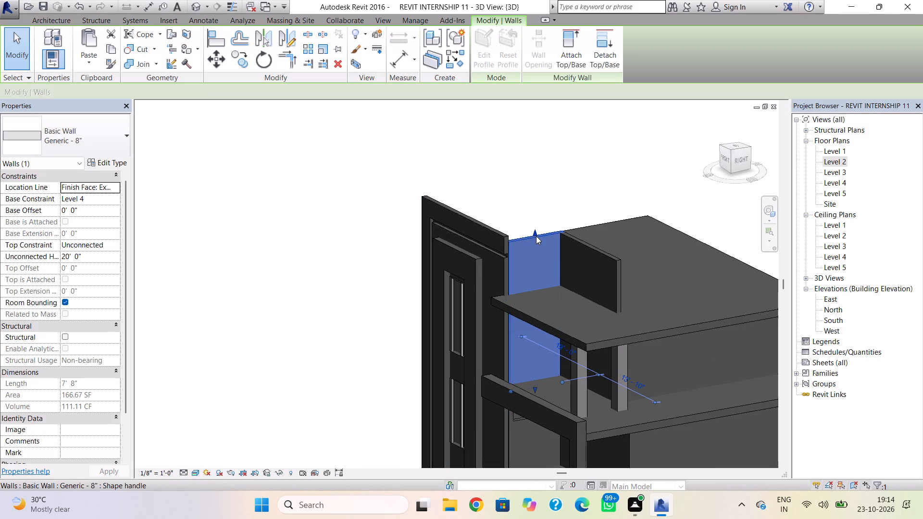
left_click_drag(536, 234, 535, 230)
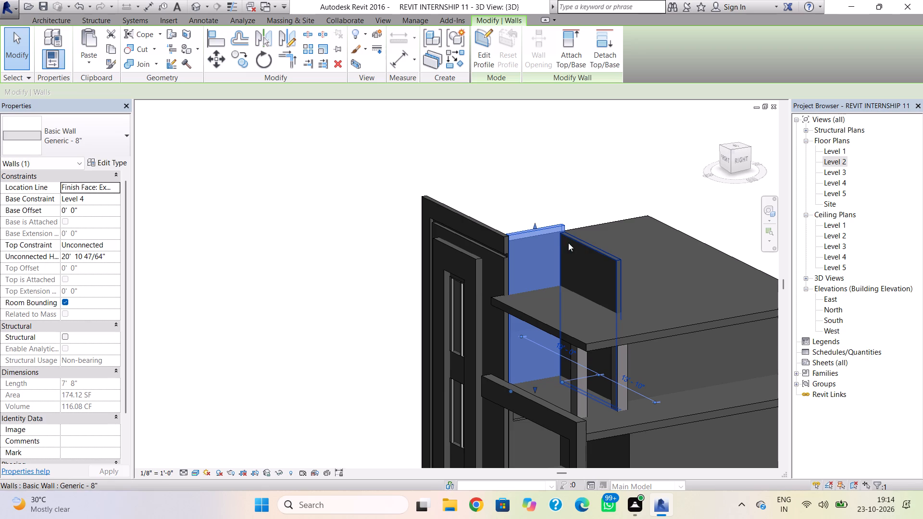
left_click(513, 206)
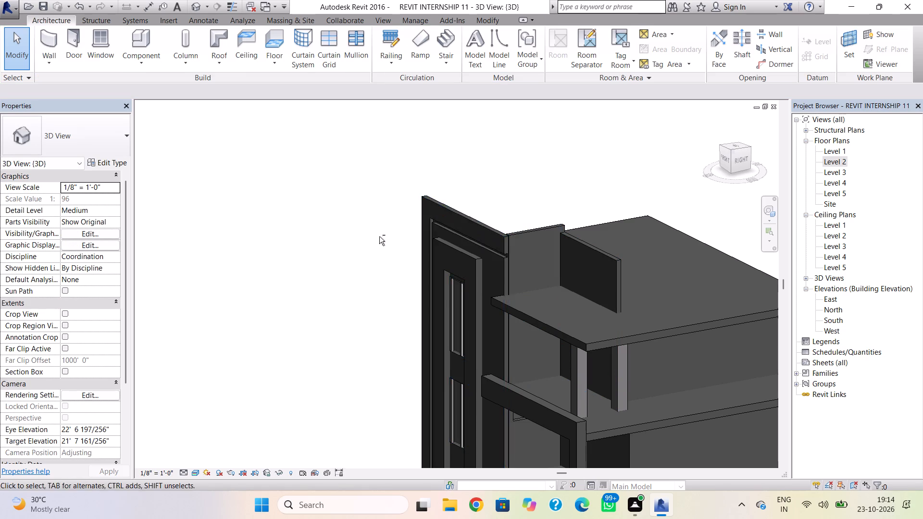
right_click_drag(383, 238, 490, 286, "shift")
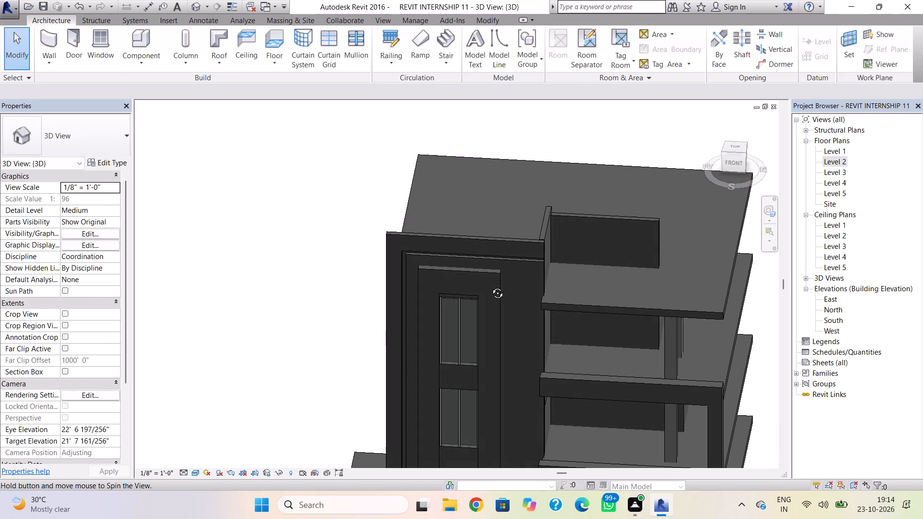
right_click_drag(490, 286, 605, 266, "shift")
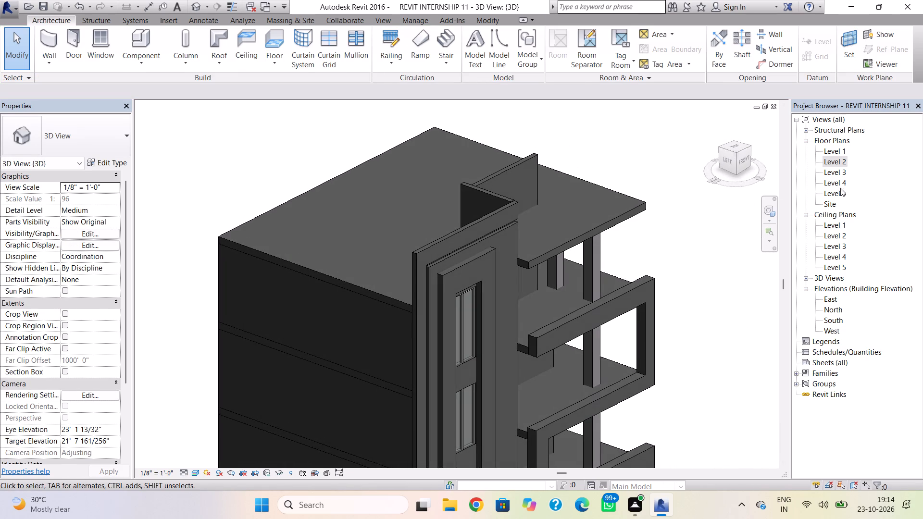
Draw two Generic - 8" walls on Level 5: about 8' 6" north from the front wall's west end, and about 19' 6" east.
double_click(839, 183)
scroll(539, 269, "down", 4)
scroll(488, 277, "down", 1)
middle_click_drag(492, 277, 530, 266)
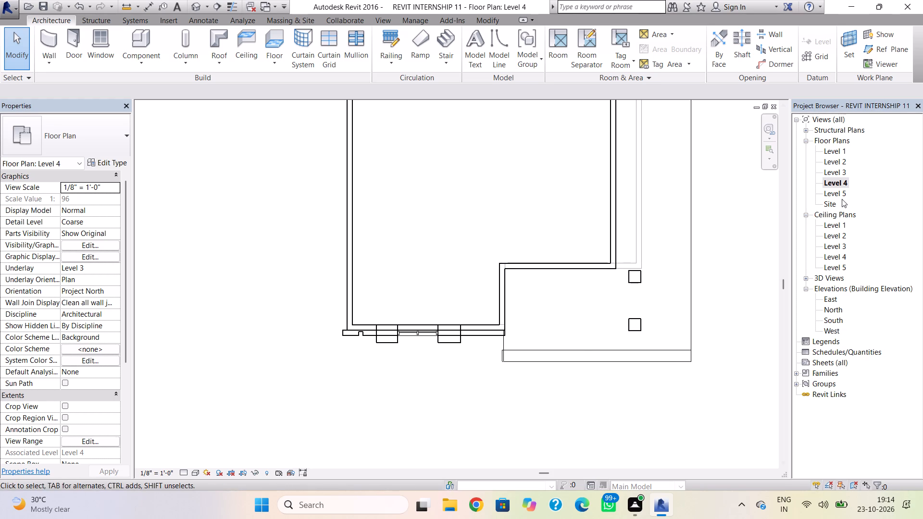
double_click(842, 195)
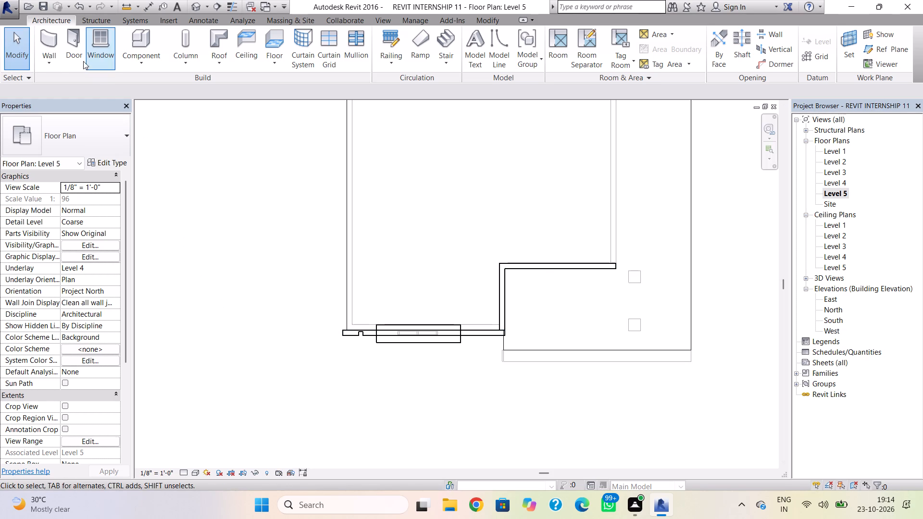
left_click(58, 35)
left_click(83, 123)
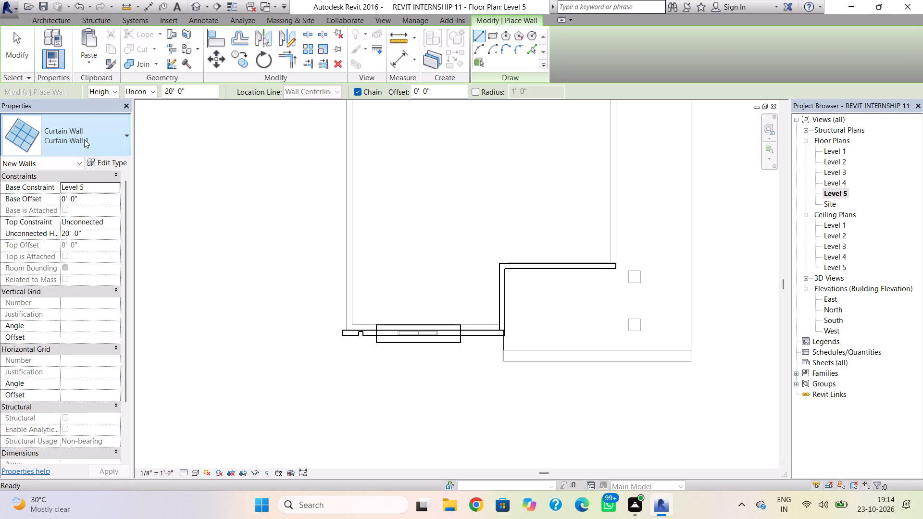
scroll(71, 200, "up", 7)
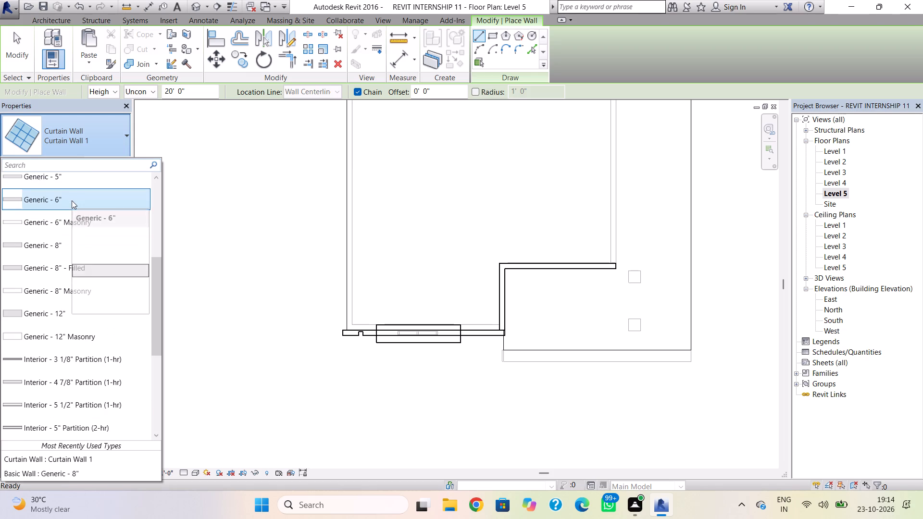
left_click(77, 245)
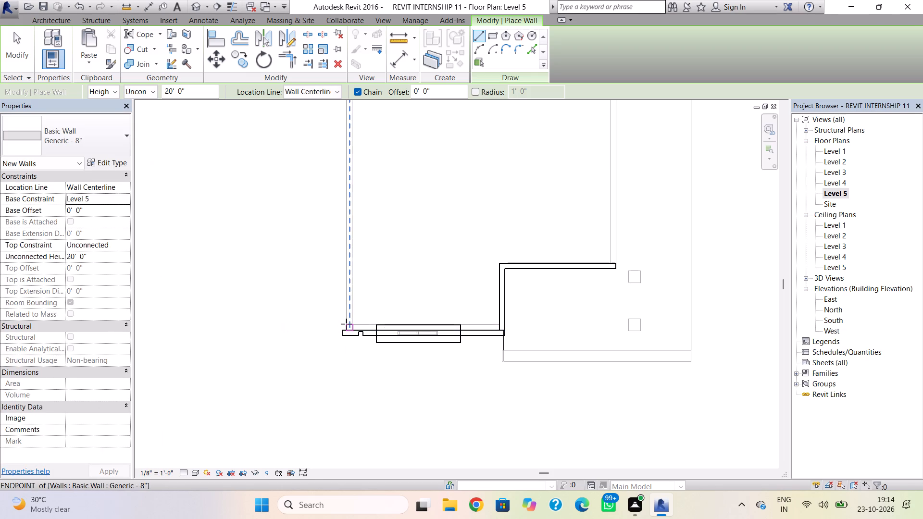
left_click(346, 325)
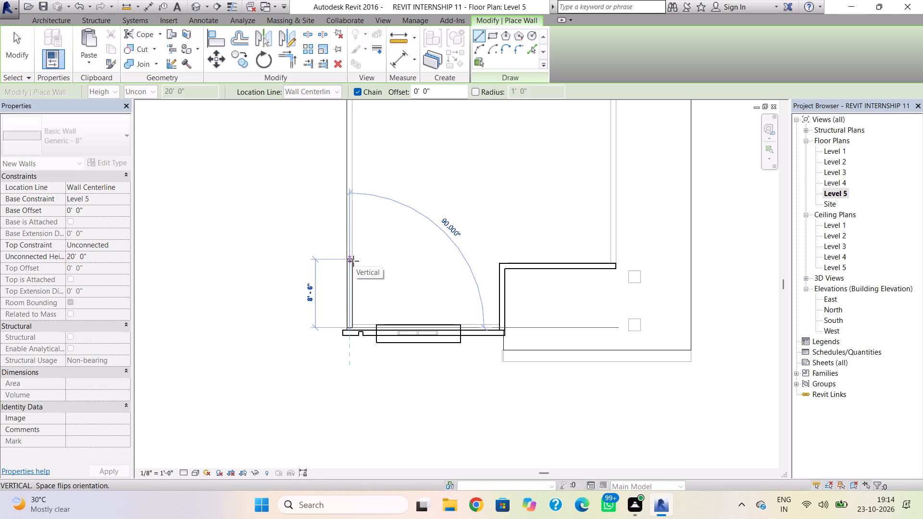
left_click(353, 260)
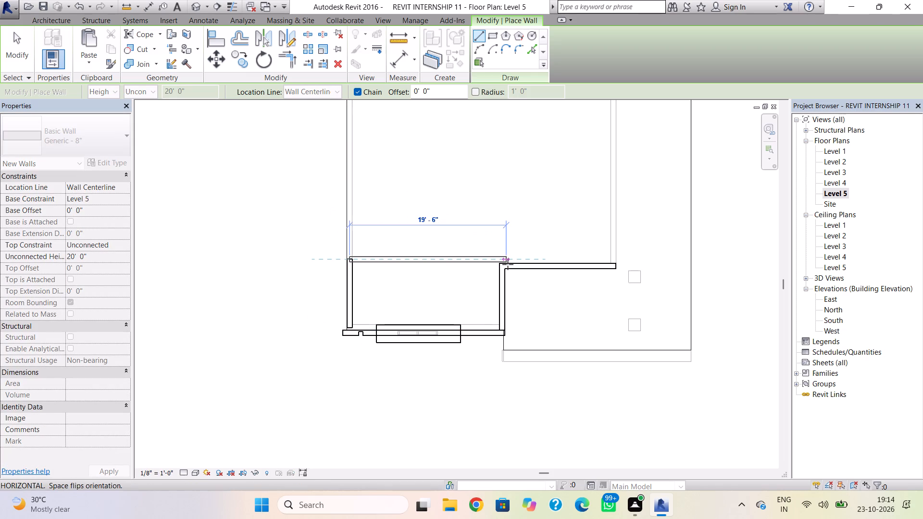
left_click(508, 263)
key("Escape")
key("Escape")
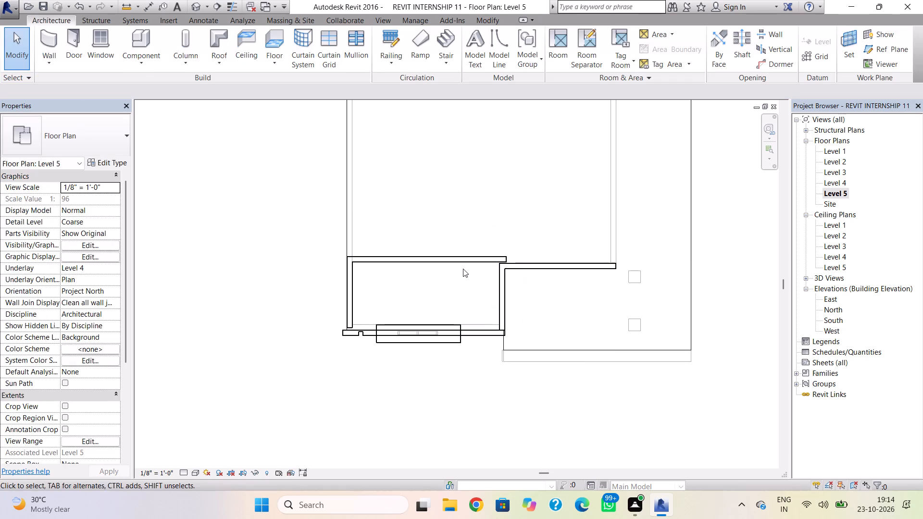
Nudge the new back wall south into line with the existing wall to its east, leaving the west side wall 7' 8" long.
left_click(463, 260)
key("Down")
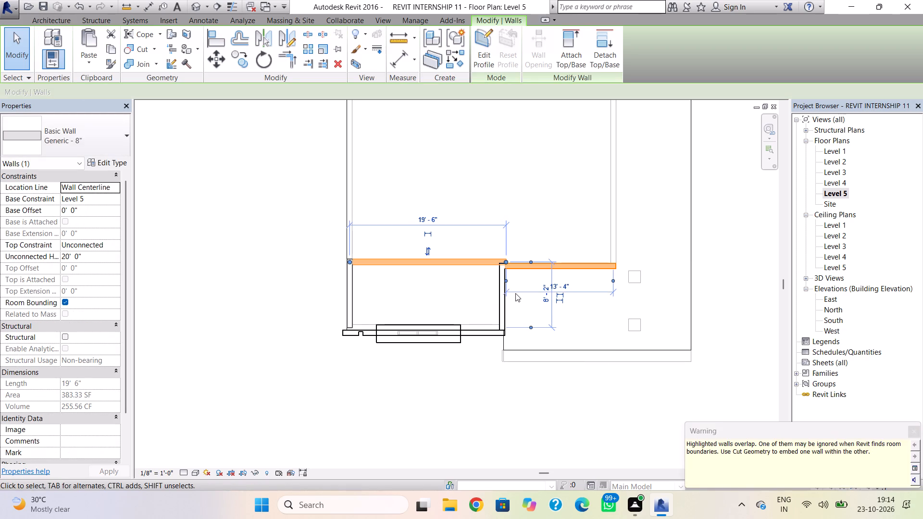
key("Down")
key("Down")
key("Down")
key("Up")
key("Up")
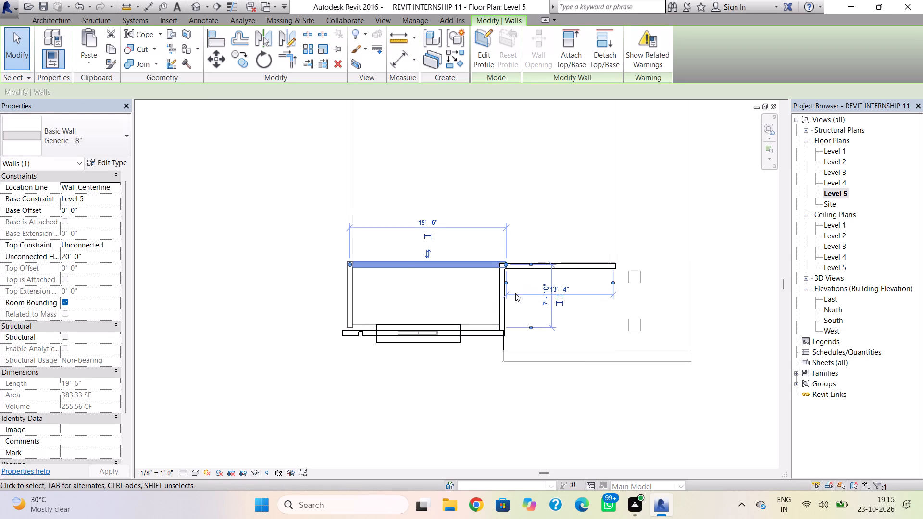
scroll(429, 258, "up", 7)
key("Down")
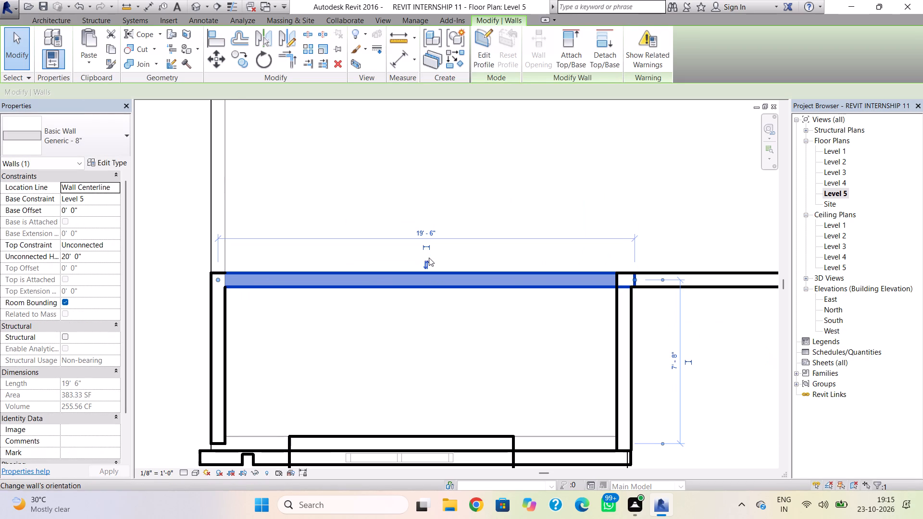
Make the new back wall's temporary length dimension permanent.
left_click(434, 244)
left_click(493, 200)
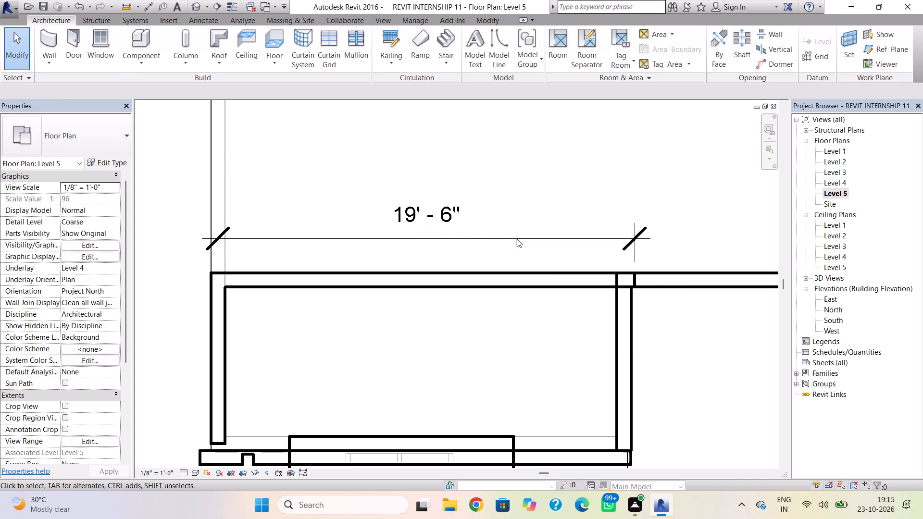
key("Escape")
Pull the back wall's east end in to the return wall, making its dimensioned length 19' 0".
left_click(558, 282)
left_click_drag(636, 278, 616, 283)
key("Escape")
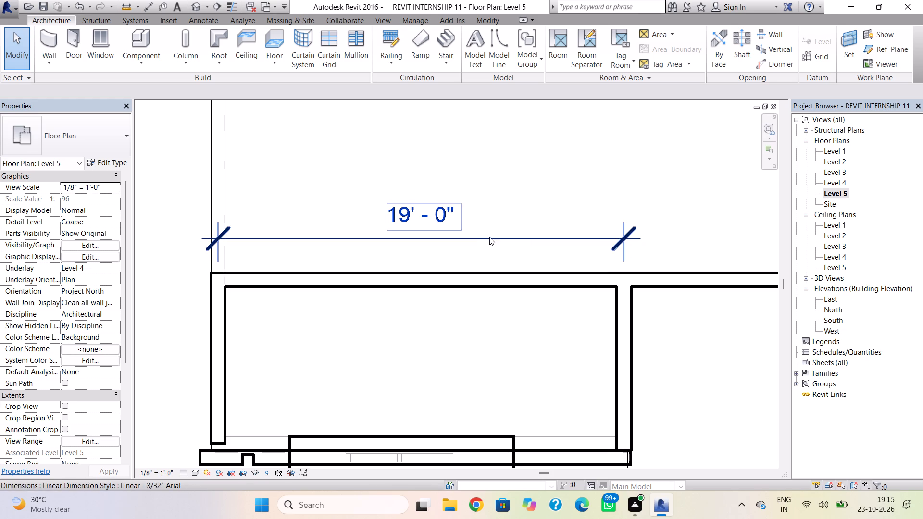
key("Escape")
key("Escape")
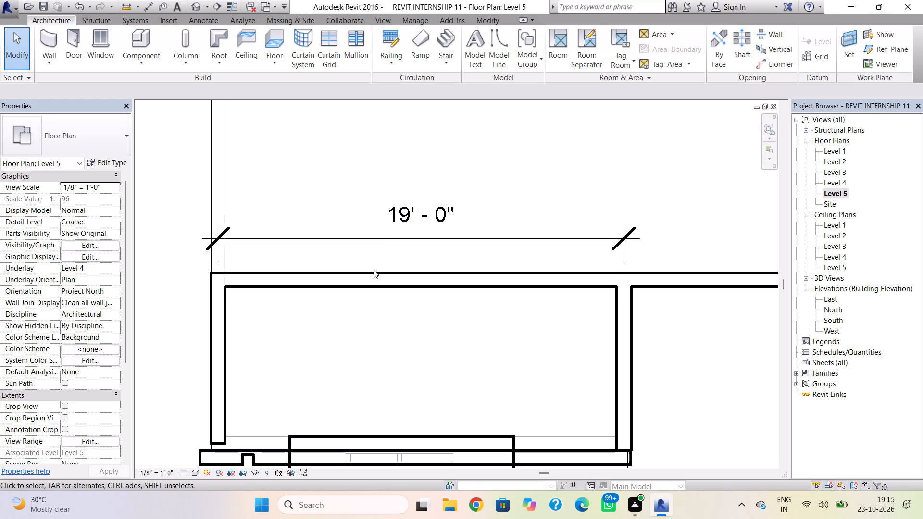
left_click(351, 319)
left_click(347, 180)
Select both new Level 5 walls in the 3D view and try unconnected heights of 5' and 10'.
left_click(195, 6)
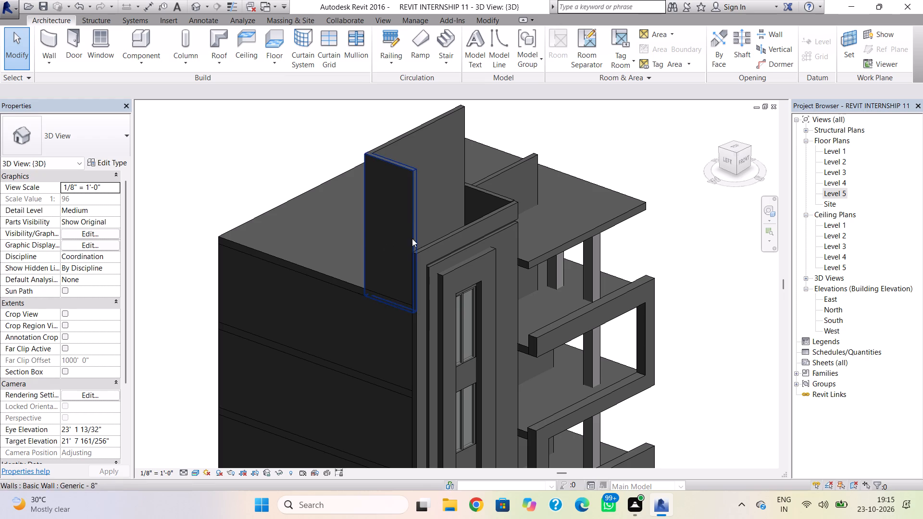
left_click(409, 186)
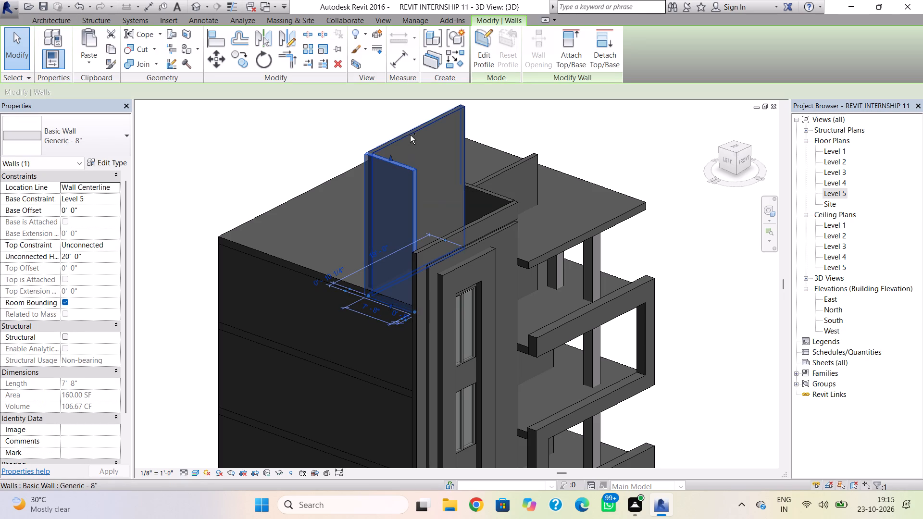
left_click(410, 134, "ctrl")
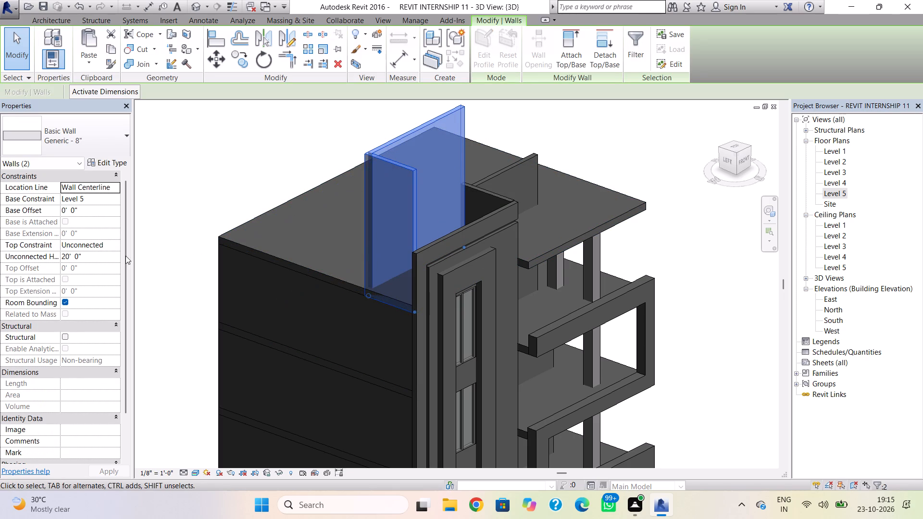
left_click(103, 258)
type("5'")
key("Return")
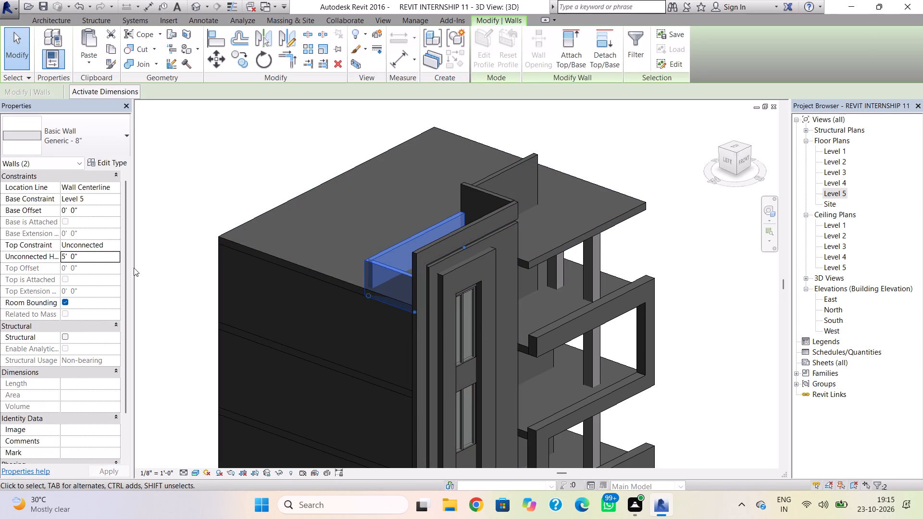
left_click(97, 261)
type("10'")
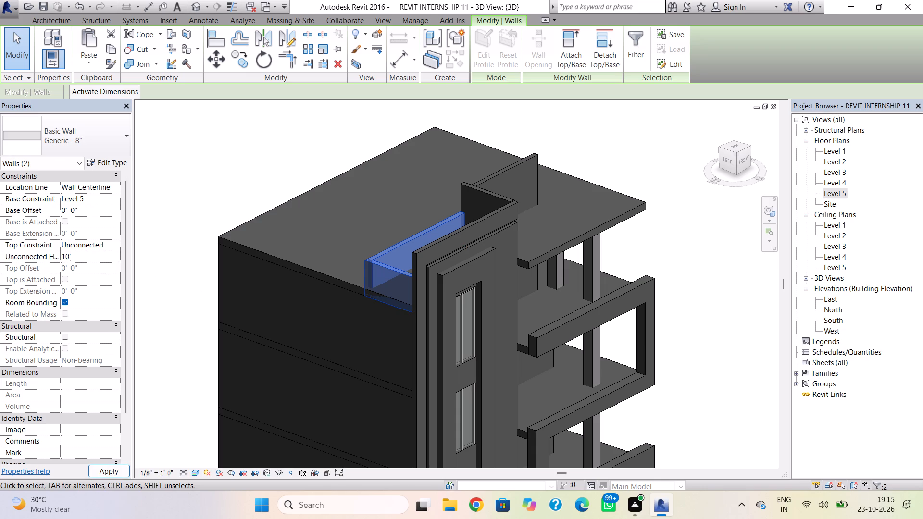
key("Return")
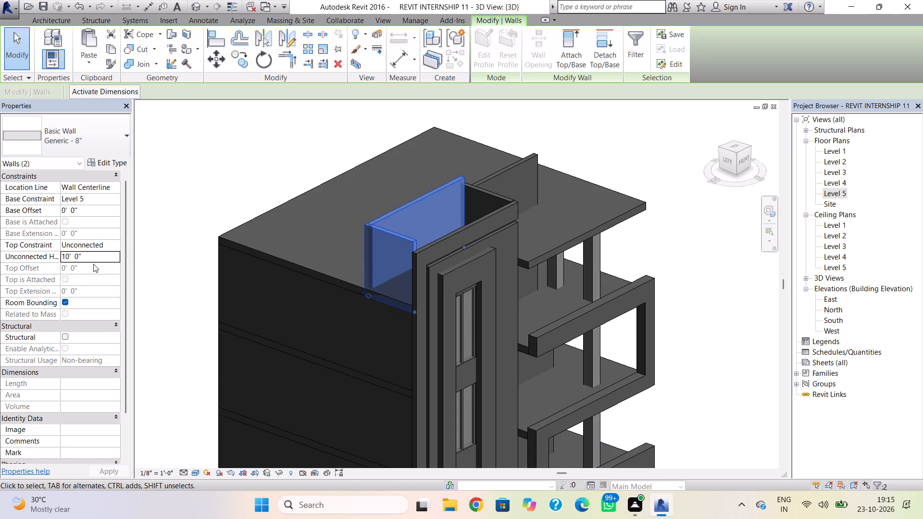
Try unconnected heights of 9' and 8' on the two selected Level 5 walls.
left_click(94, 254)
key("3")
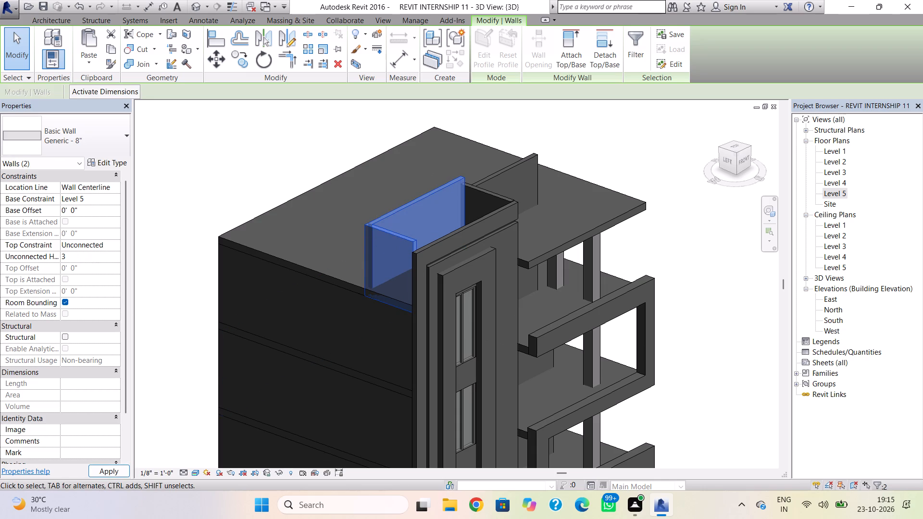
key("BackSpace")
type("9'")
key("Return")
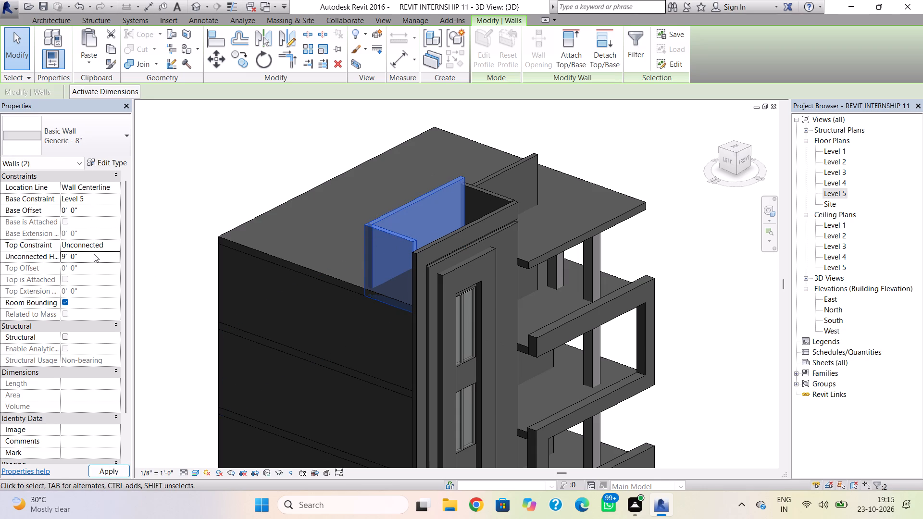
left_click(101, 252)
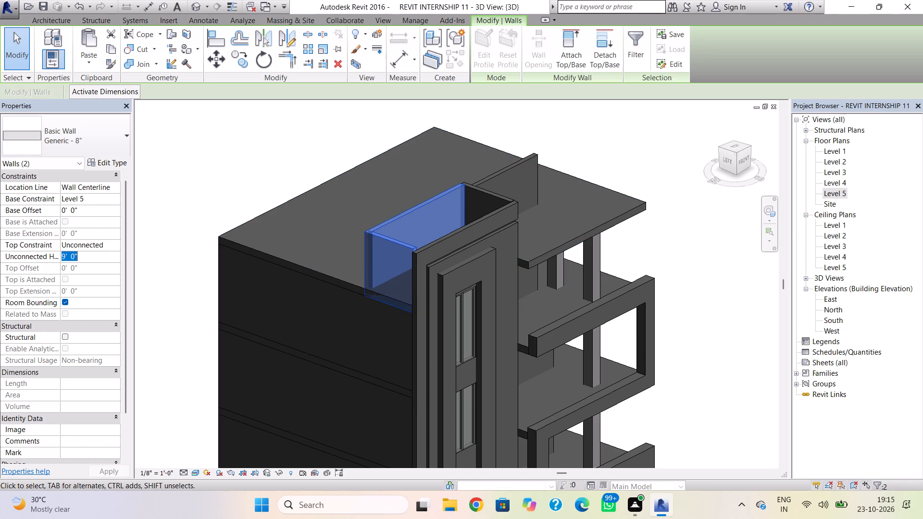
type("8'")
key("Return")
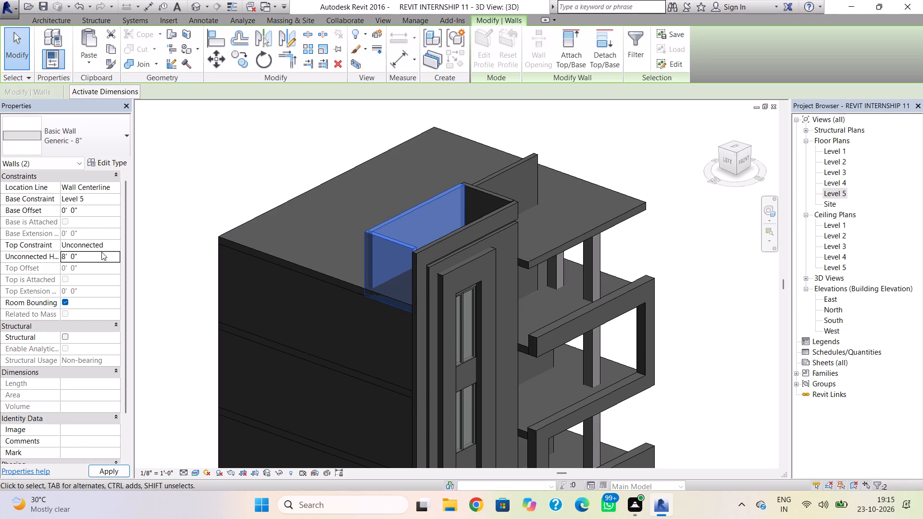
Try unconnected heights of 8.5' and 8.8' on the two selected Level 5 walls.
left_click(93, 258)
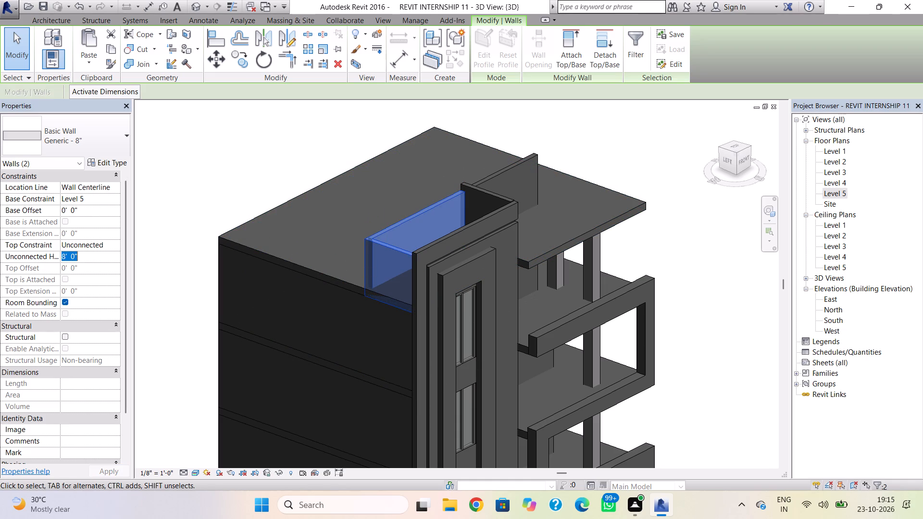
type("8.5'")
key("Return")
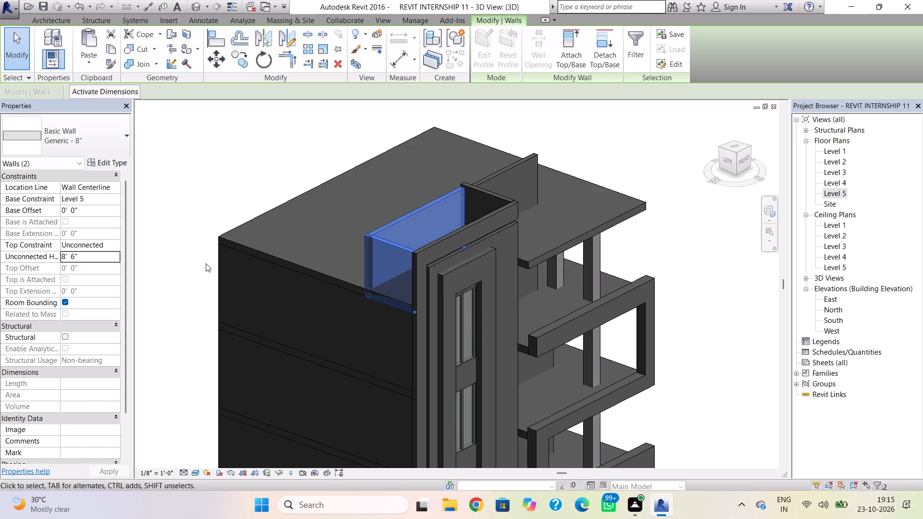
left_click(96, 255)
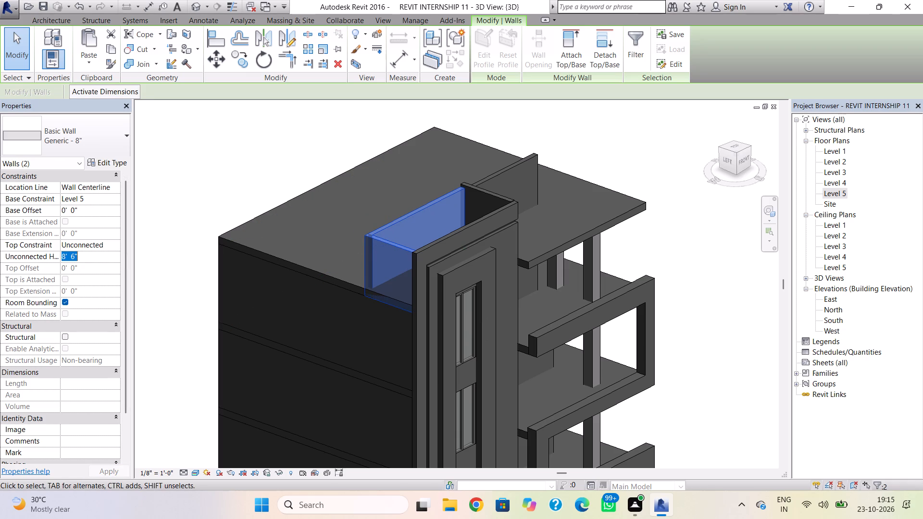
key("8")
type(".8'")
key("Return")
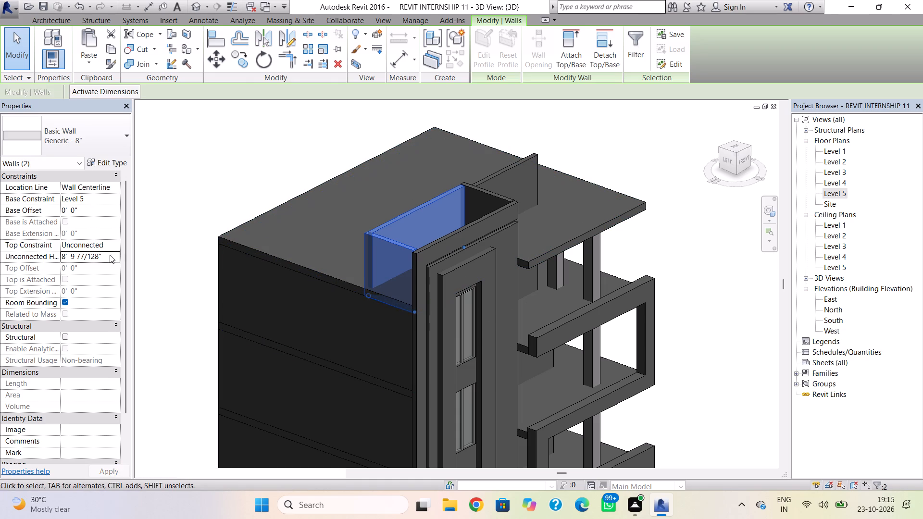
Set the unconnected height of the two new Level 5 walls to 8.7'.
left_click(110, 255)
type("8.7'")
key("Return")
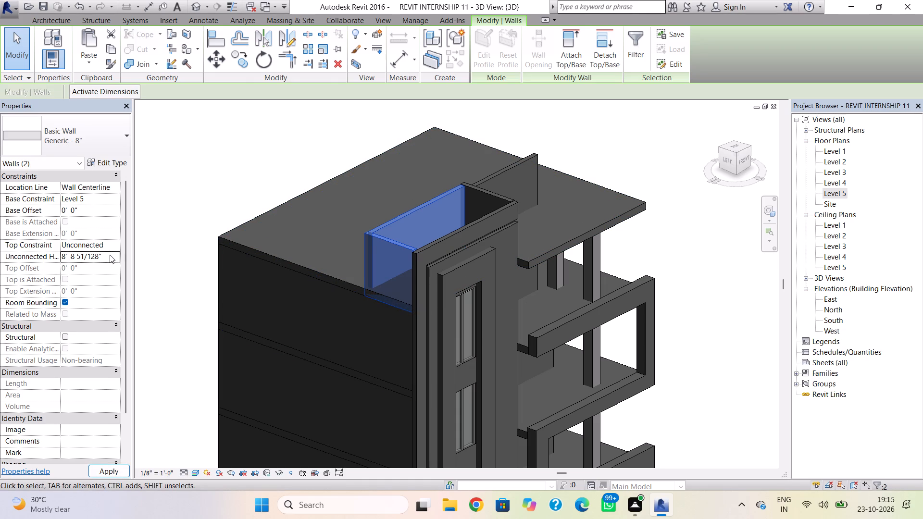
key("Escape")
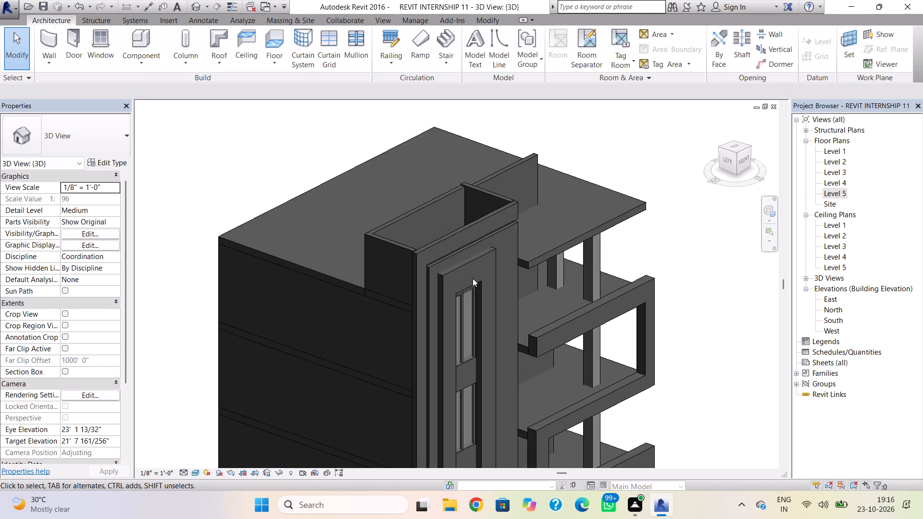
Lower the front wall's top edge in the front view, bringing its unconnected height to about 56' 8 51/128".
right_click_drag(551, 259, 544, 264, "shift")
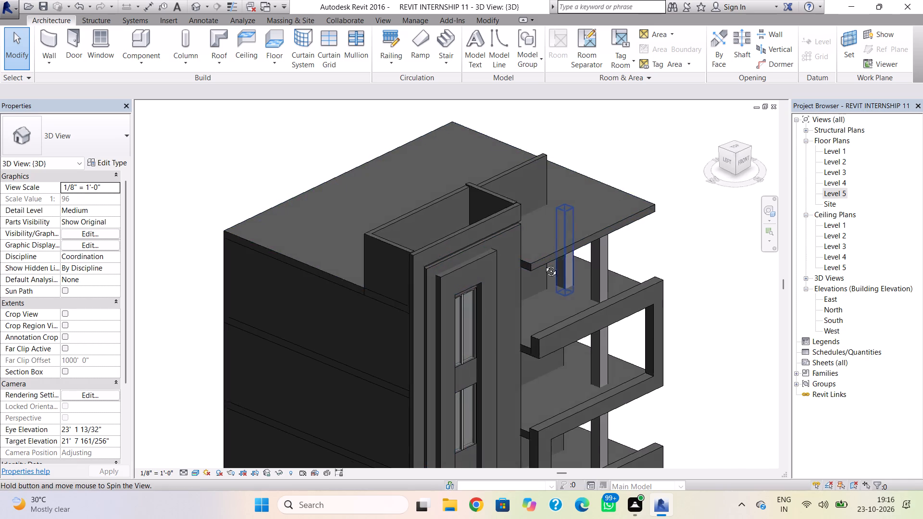
right_click_drag(544, 264, 430, 265, "shift")
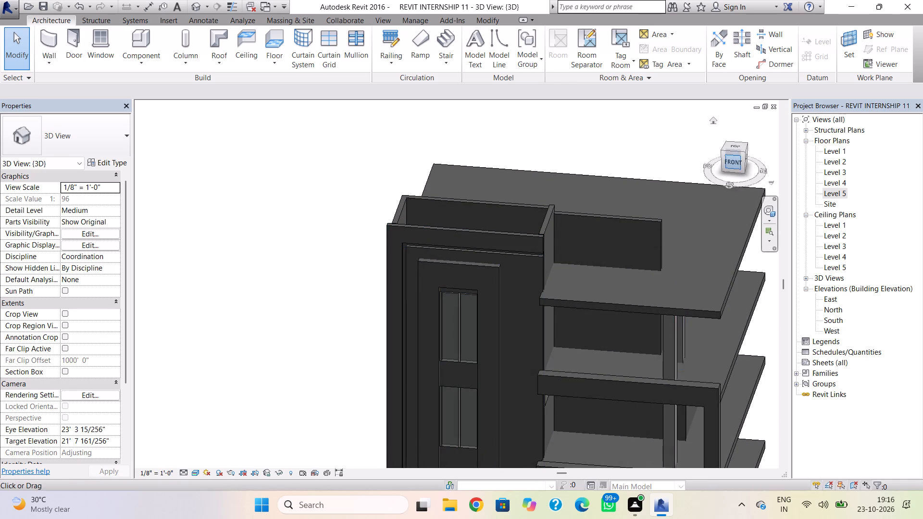
left_click(733, 163)
middle_click_drag(421, 321, 419, 346)
scroll(421, 322, "up", 3)
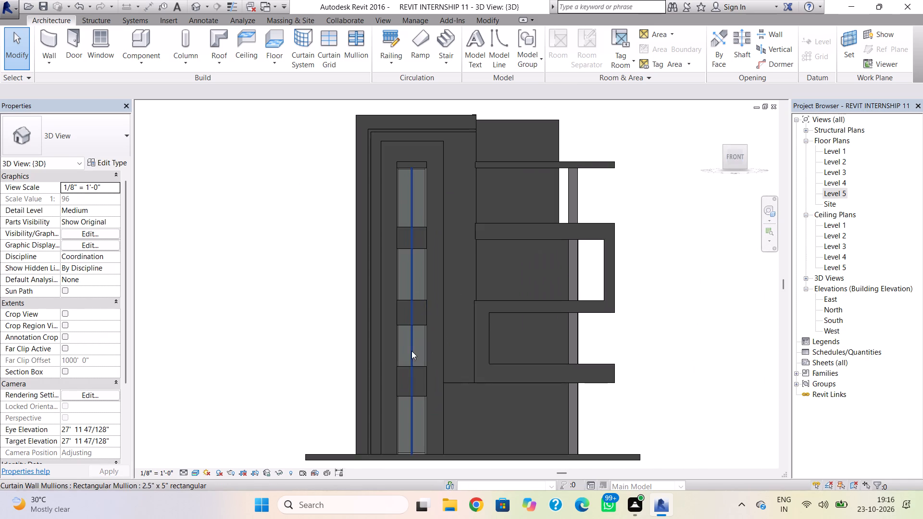
middle_click_drag(410, 352, 403, 445)
left_click(423, 204)
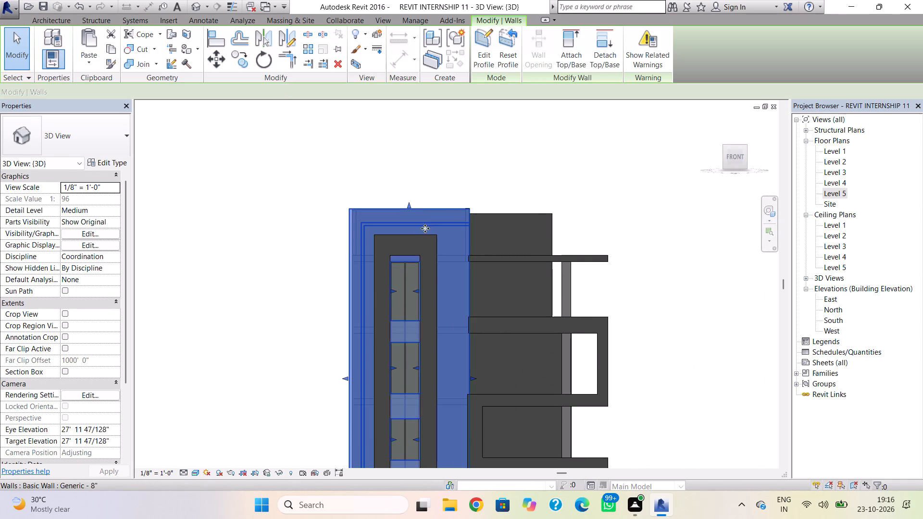
scroll(423, 233, "up", 3)
middle_click_drag(420, 283, 423, 322)
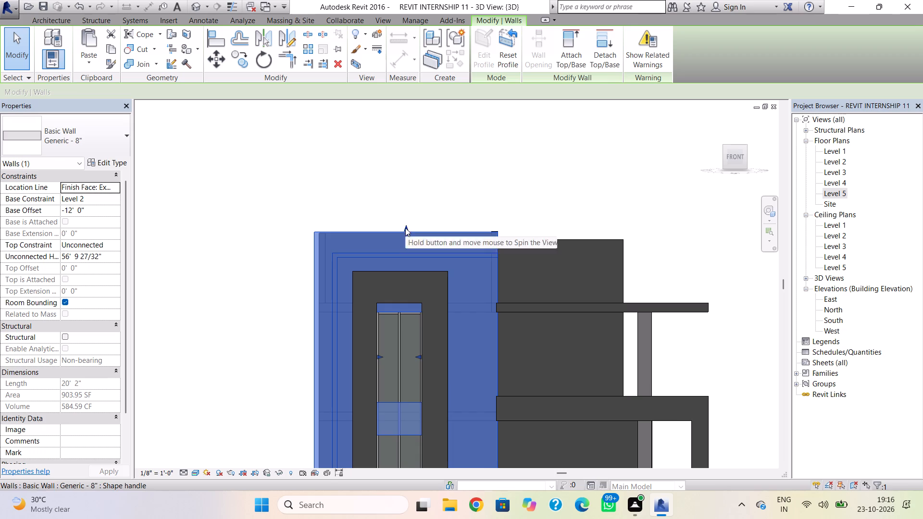
left_click_drag(405, 228, 407, 238)
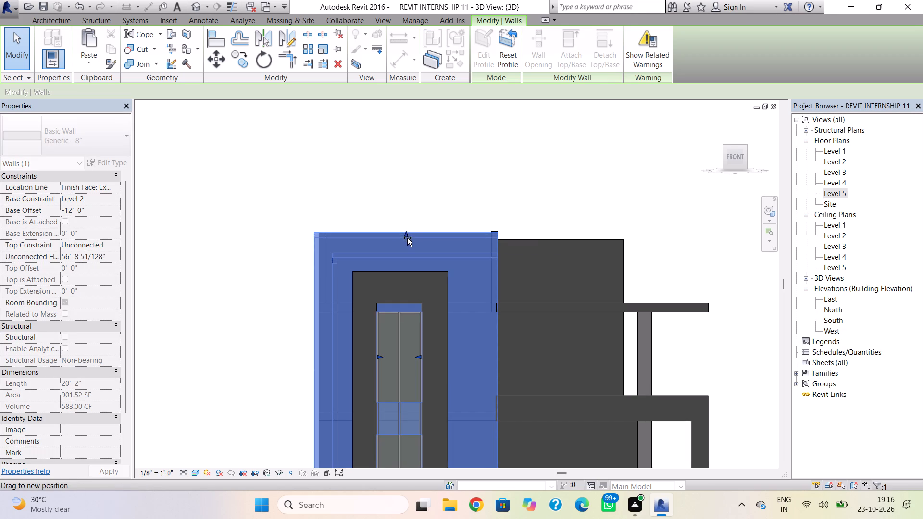
left_click_drag(407, 238, 410, 232)
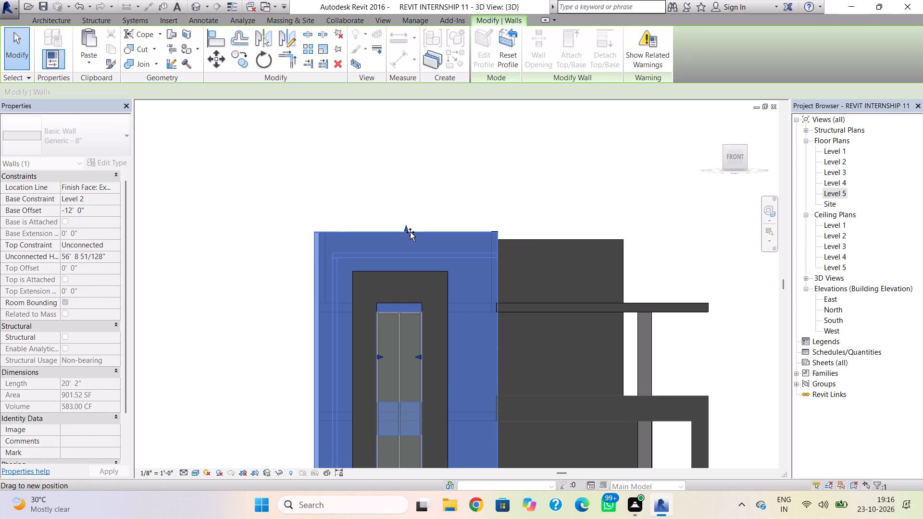
left_click_drag(410, 232, 410, 232)
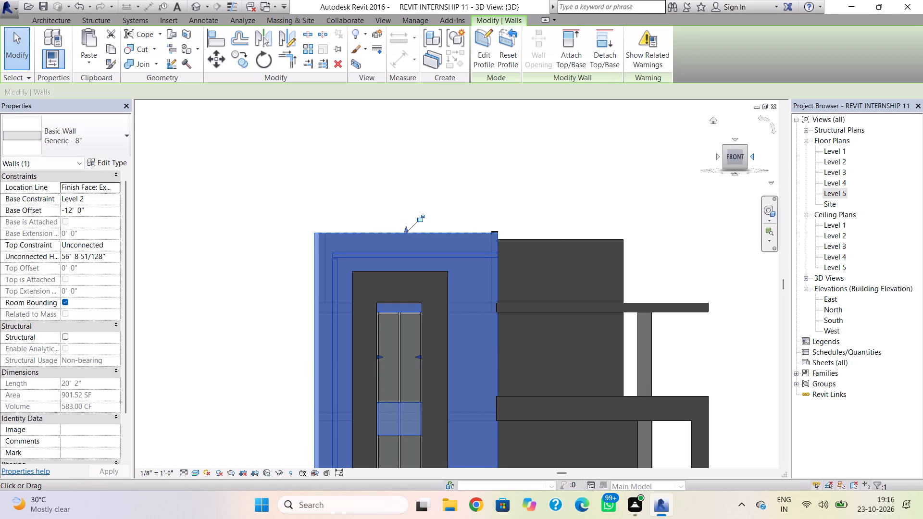
Lower the top of the 7' 8" side wall of the rooftop enclosure to an unconnected height of about 20' 8 51/128".
left_click(716, 154)
middle_click_drag(419, 250, 418, 356)
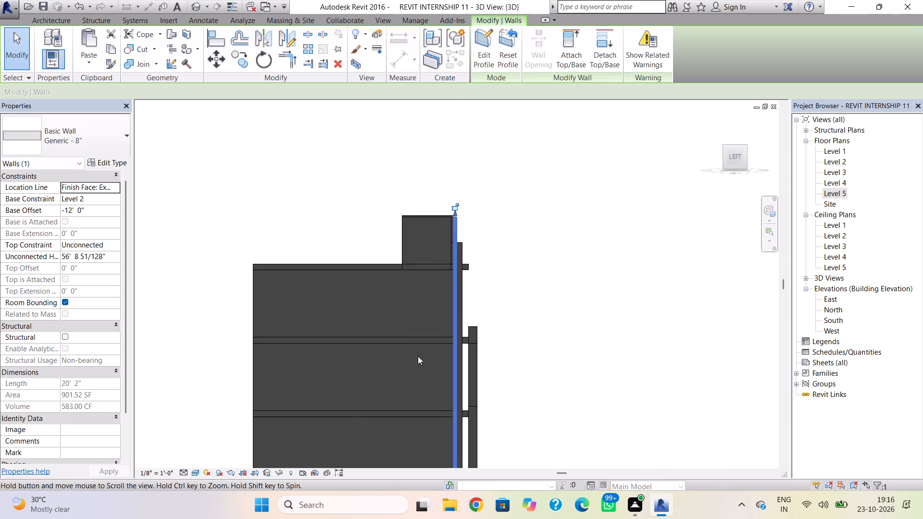
scroll(432, 240, "up", 11)
middle_click_drag(431, 232, 438, 290)
left_click(456, 250)
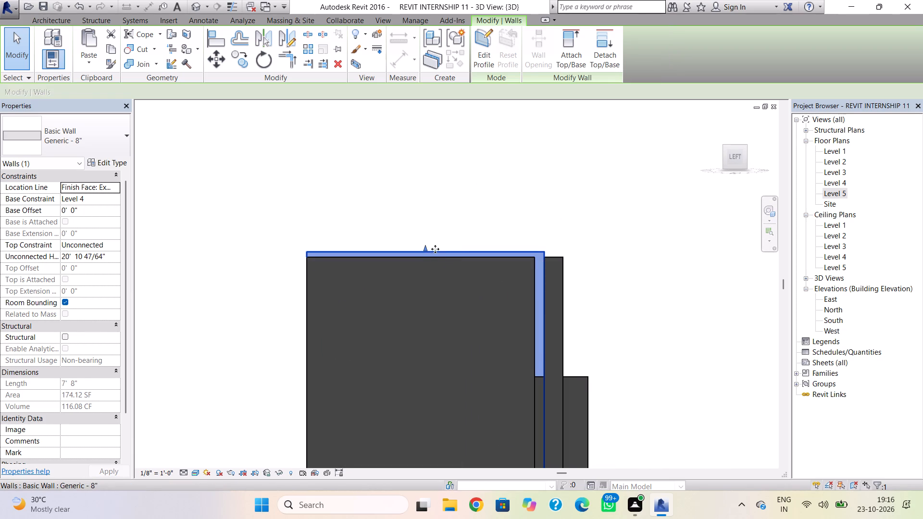
left_click_drag(424, 247, 424, 254)
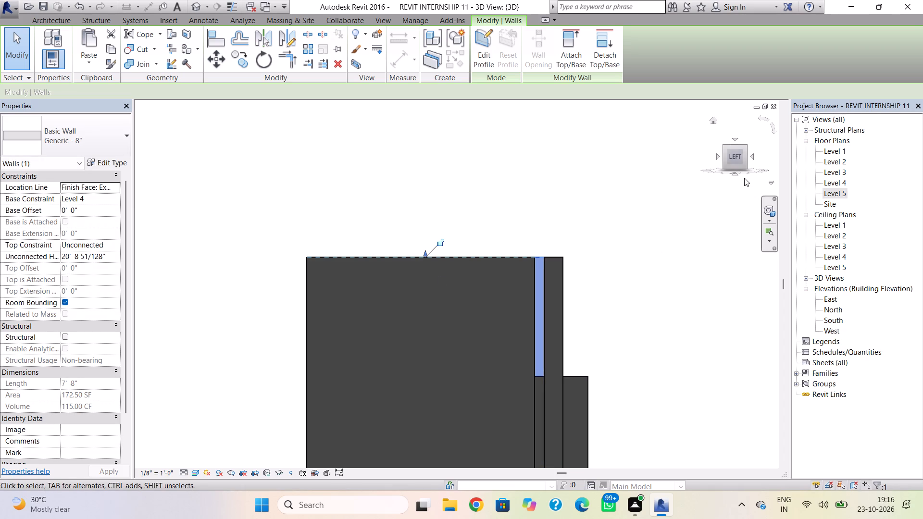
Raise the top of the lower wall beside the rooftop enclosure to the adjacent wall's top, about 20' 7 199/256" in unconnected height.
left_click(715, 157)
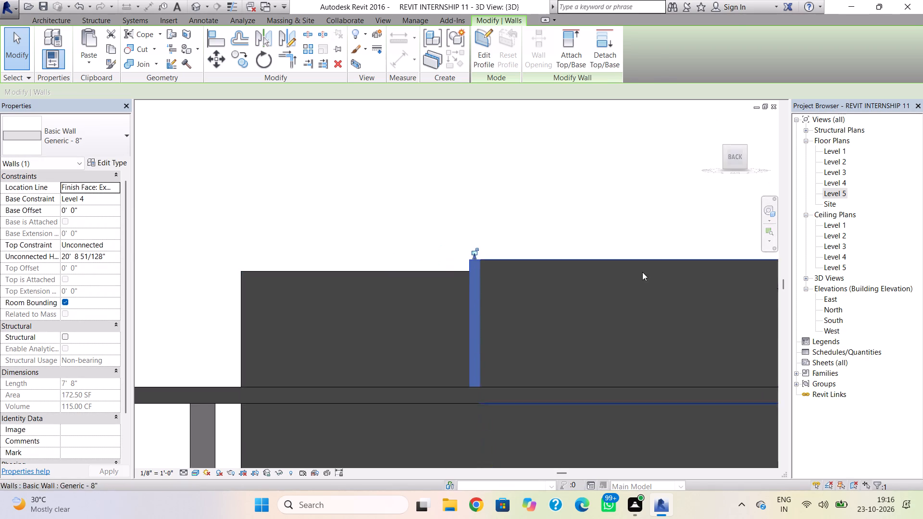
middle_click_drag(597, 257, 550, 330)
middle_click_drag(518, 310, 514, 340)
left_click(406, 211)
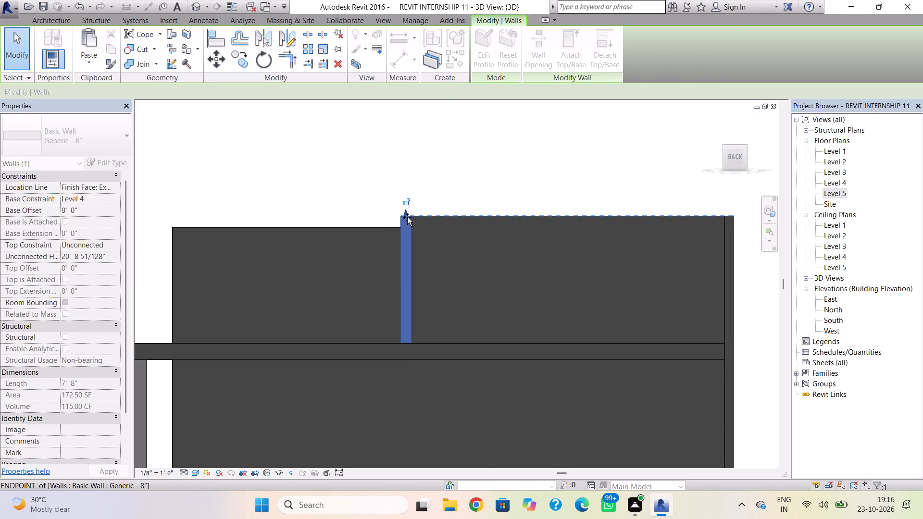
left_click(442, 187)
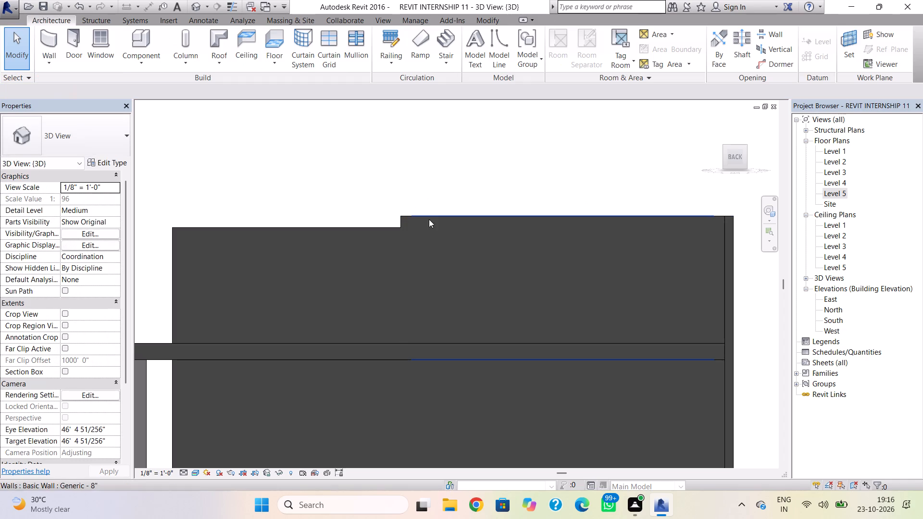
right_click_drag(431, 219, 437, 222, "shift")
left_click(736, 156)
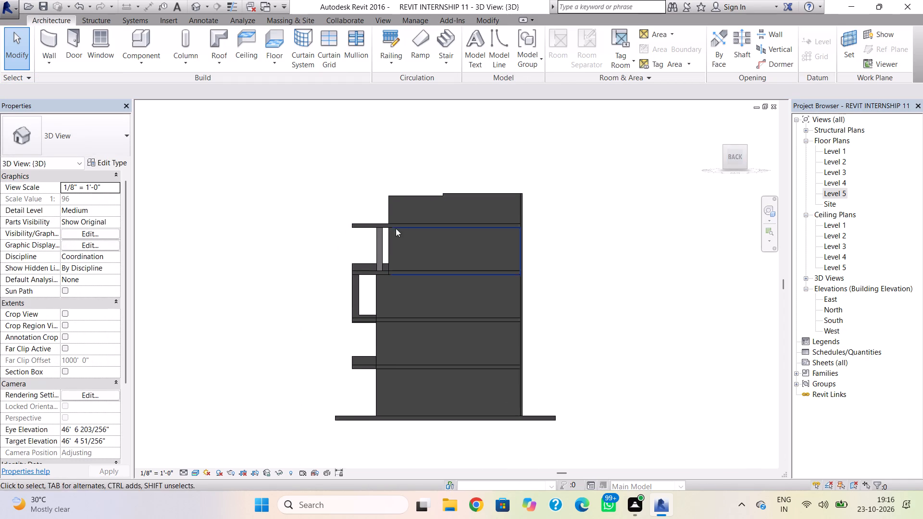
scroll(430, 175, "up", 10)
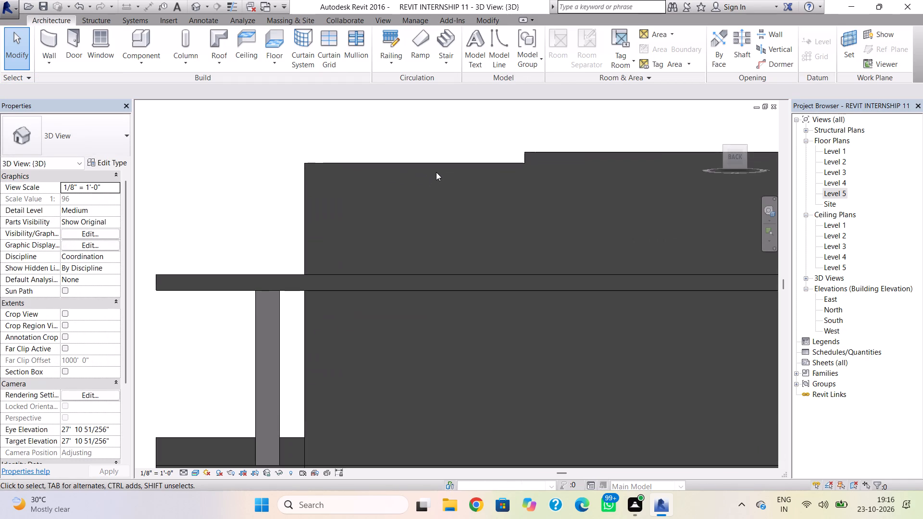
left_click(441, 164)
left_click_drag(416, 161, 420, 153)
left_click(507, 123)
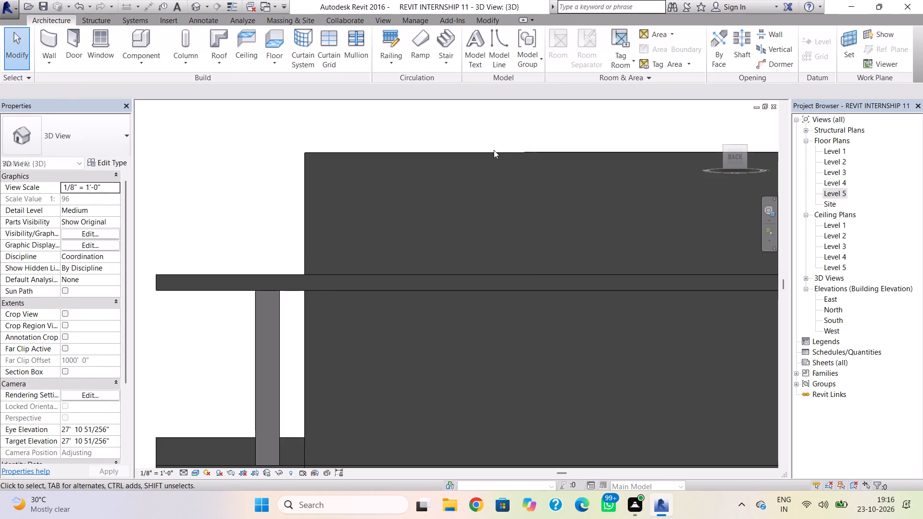
Set the unconnected height of the 13' 10" Level 4 wall beside the rooftop enclosure to 12'.
right_click_drag(398, 233, 711, 294, "shift")
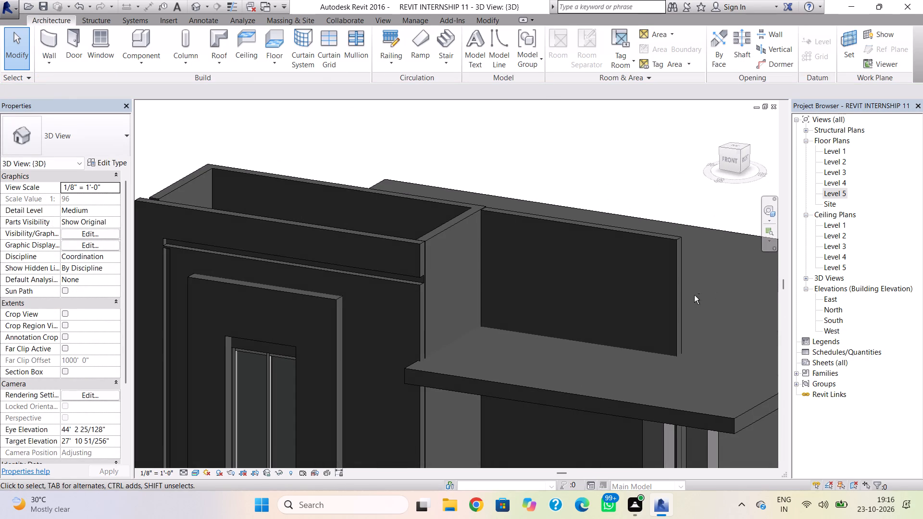
scroll(586, 302, "down", 4, "shift")
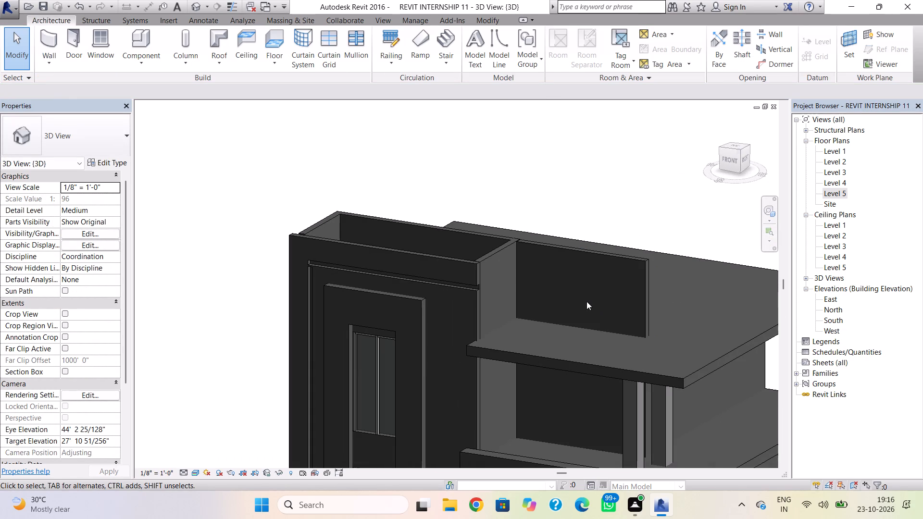
left_click(616, 260)
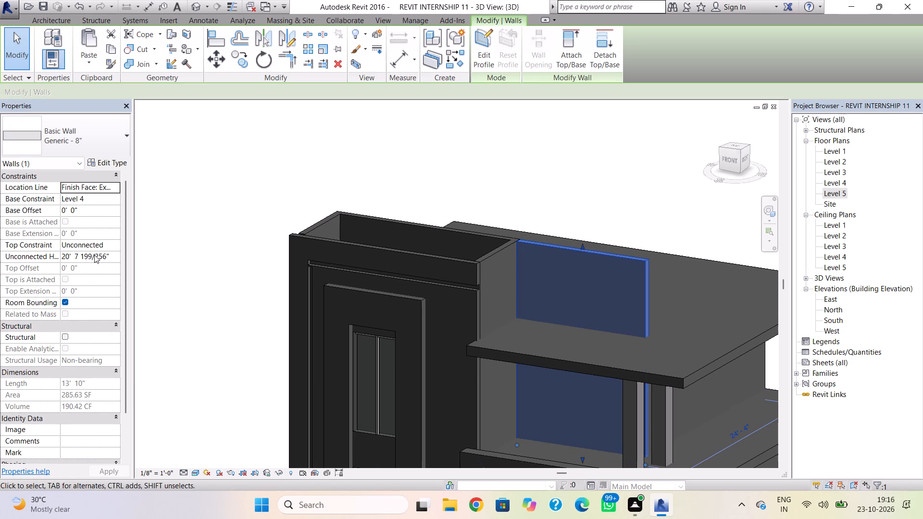
left_click(113, 256)
key("BackSpace")
key("BackSpace")
key("BackSpace")
key("BackSpace")
key("BackSpace")
key("BackSpace")
key("BackSpace")
key("BackSpace")
key("BackSpace")
key("BackSpace")
key("BackSpace")
key("BackSpace")
key("BackSpace")
key("BackSpace")
key("BackSpace")
key("BackSpace")
key("BackSpace")
key("BackSpace")
key("BackSpace")
key("BackSpace")
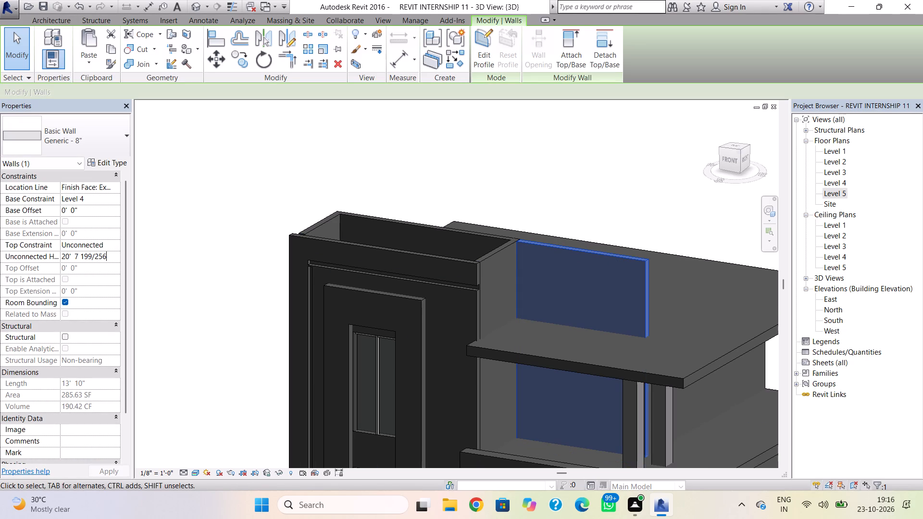
type("12'")
key("Return")
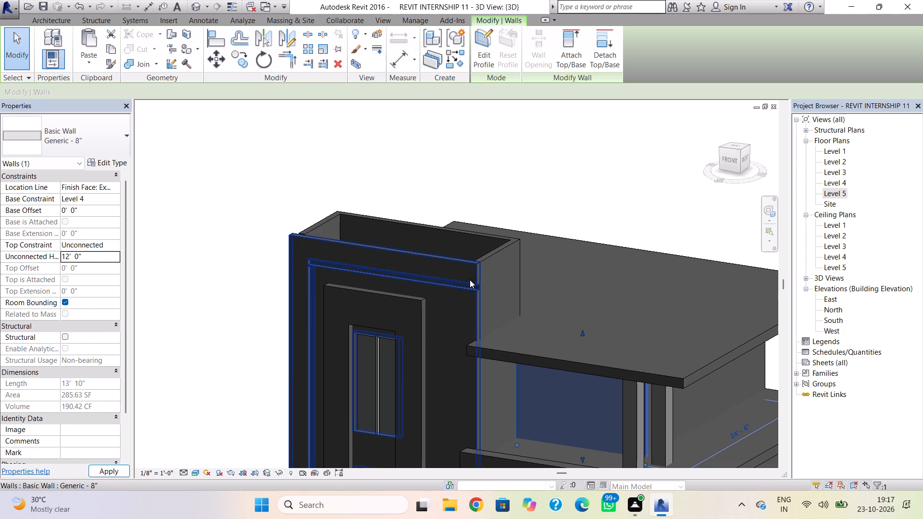
key("Escape")
Edit the roof footprint in the Level 5 plan, shifting its rear boundary line forward to about 20'-8" from the rear wall.
scroll(511, 363, "down", 2)
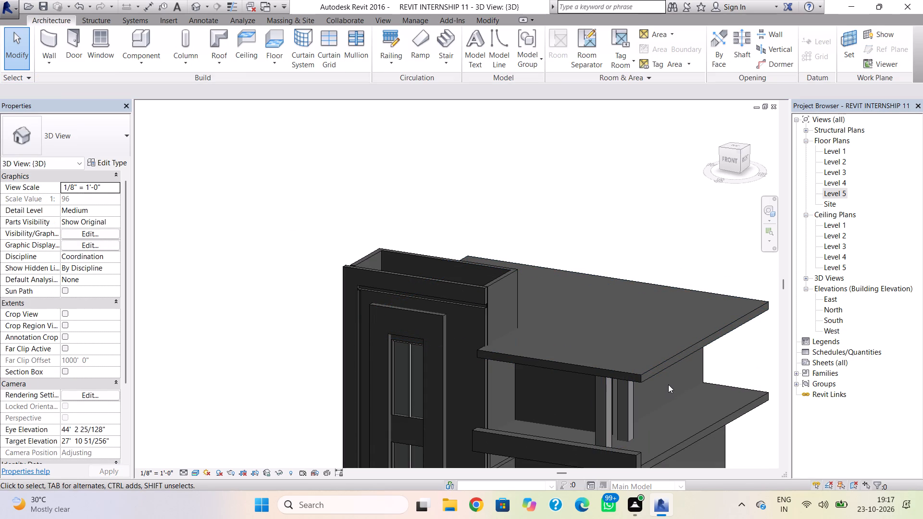
double_click(685, 351)
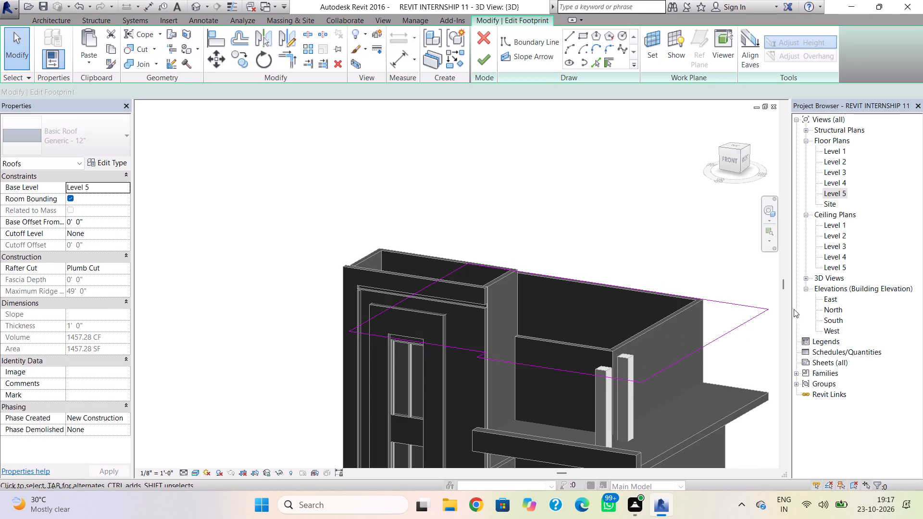
double_click(834, 189)
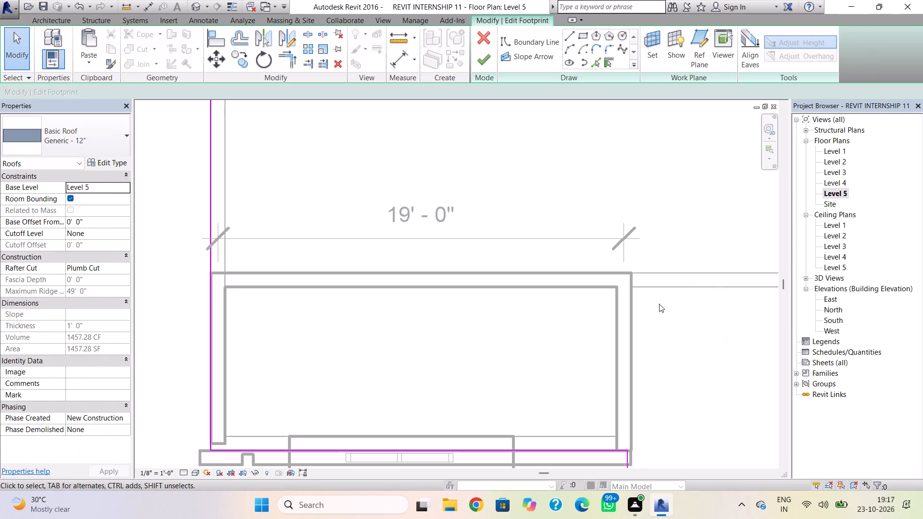
scroll(598, 338, "down", 13)
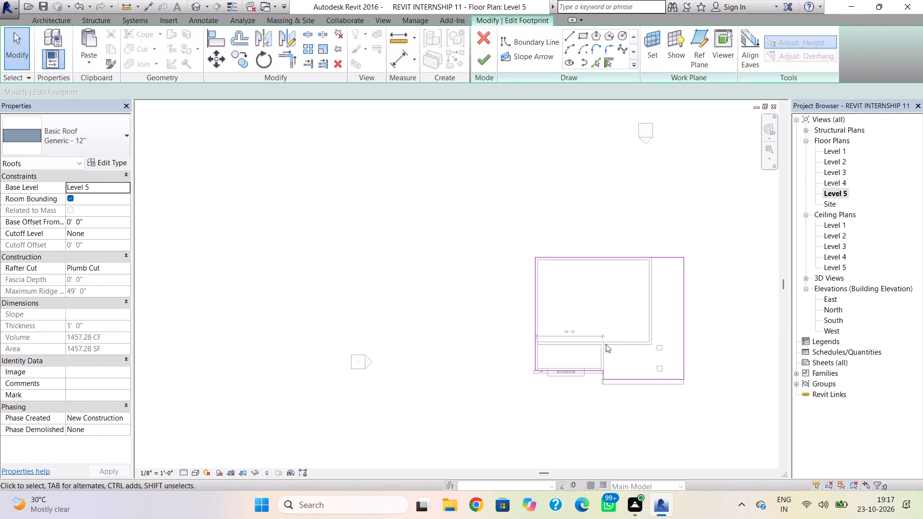
left_click(633, 258)
key("Down")
key("Down")
key("Down")
key("Down")
key("Down")
key("Down")
key("Down")
key("Down")
key("Down")
key("Down")
key("Down")
key("Down")
key("Down")
key("Down")
key("Down")
key("Down")
key("Down")
key("Down")
key("Down")
key("Down")
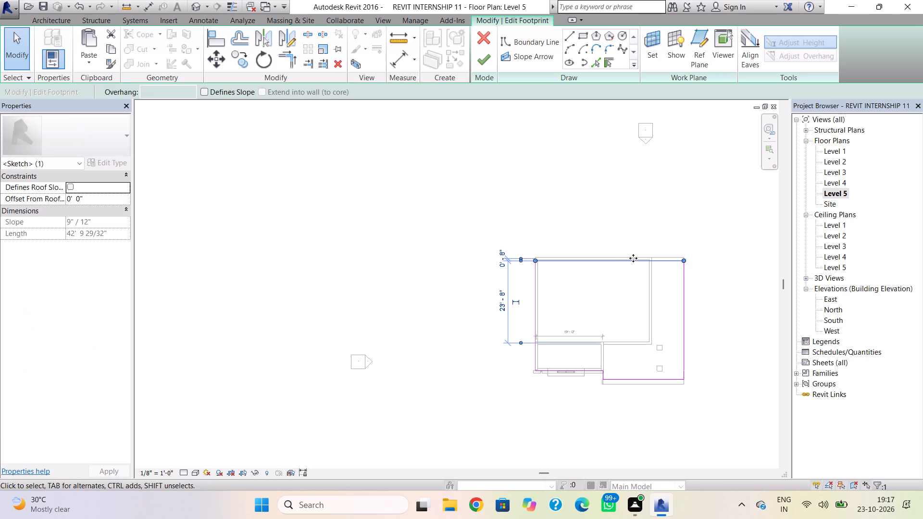
key("Up")
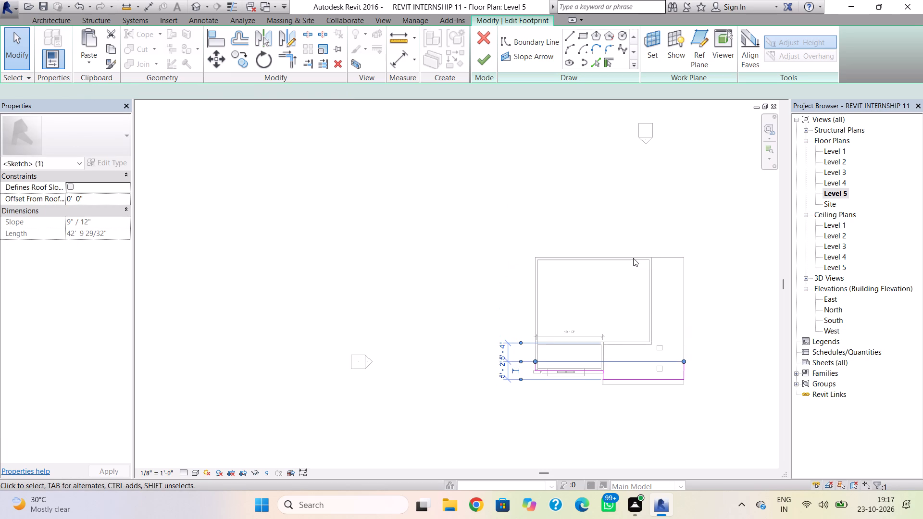
key("Up")
key("Up")
key("Up")
key("Up")
key("Up")
key("Up")
key("Up")
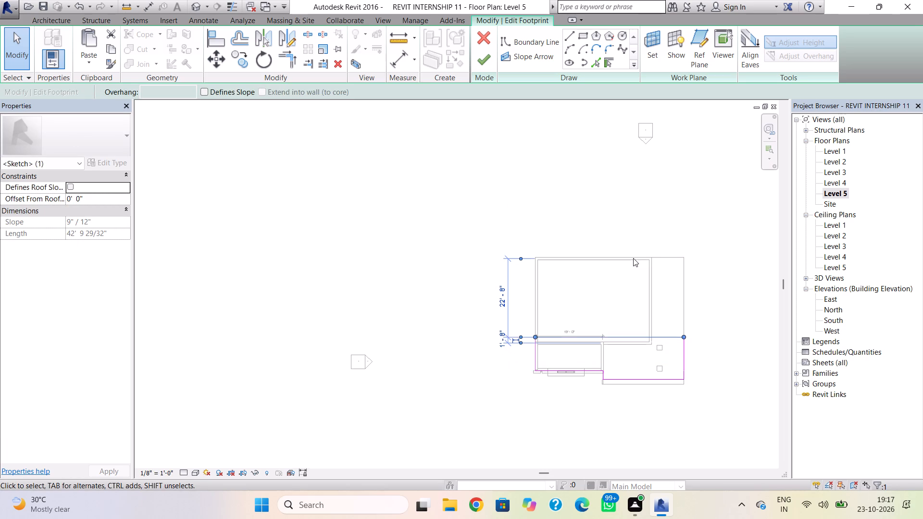
key("Up")
key("Up")
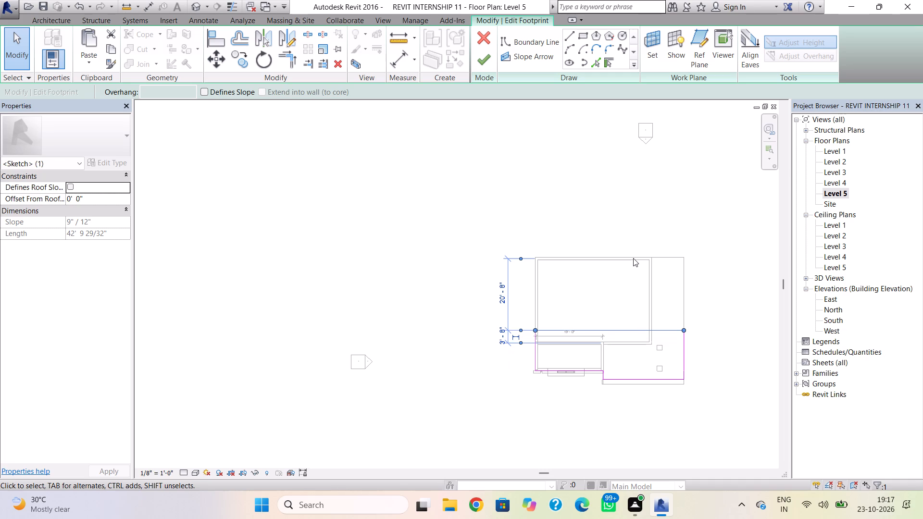
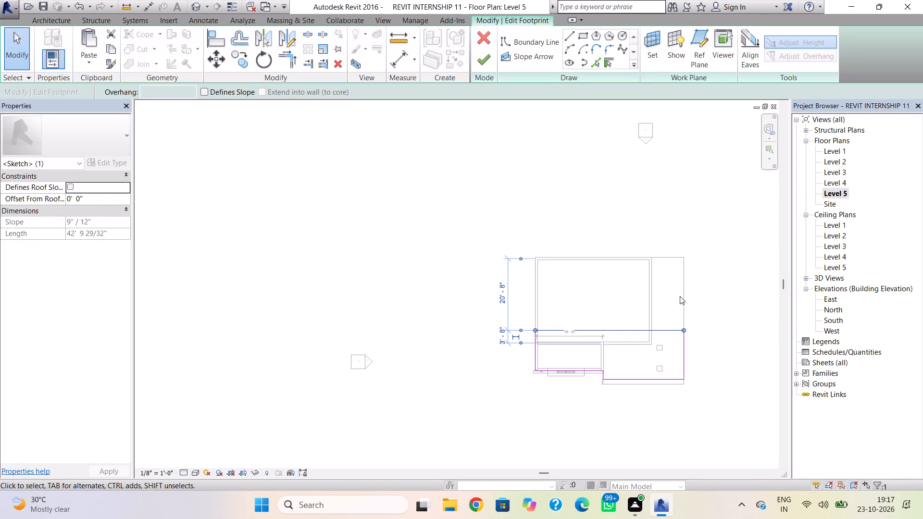
Finish the Level 5 roof footprint, try attaching the highlighted walls to the roof, and check the roof in the 3D view.
left_click(479, 61)
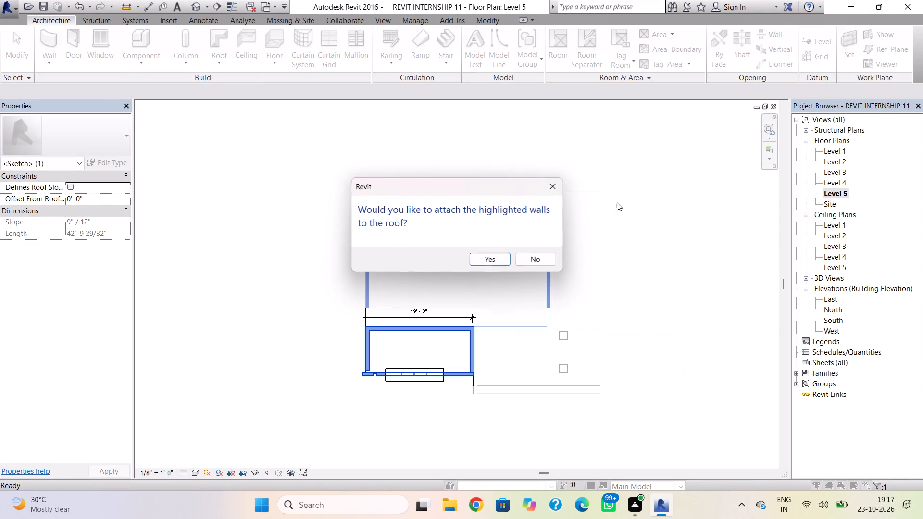
left_click(486, 259)
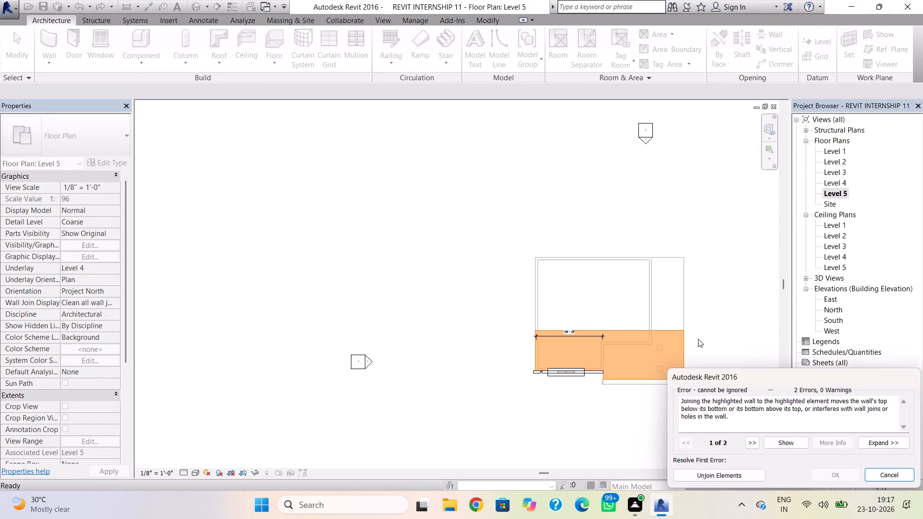
left_click(883, 482)
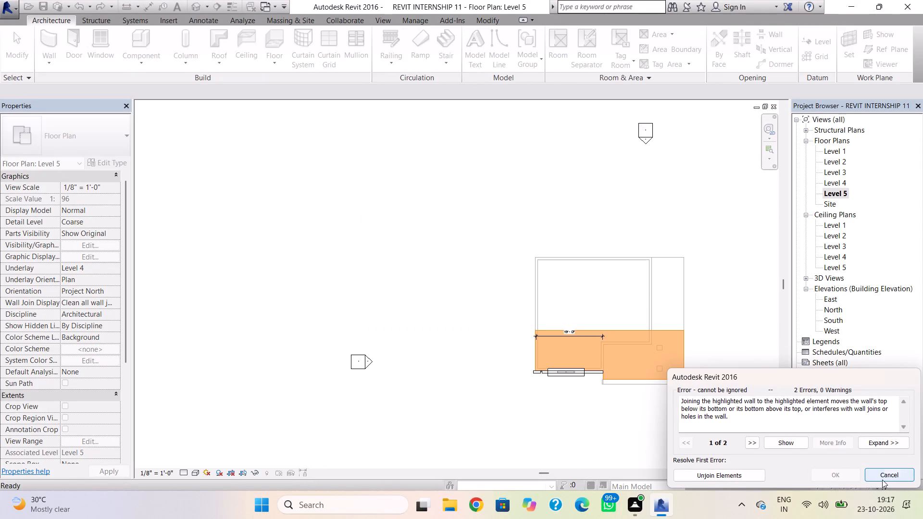
left_click(882, 480)
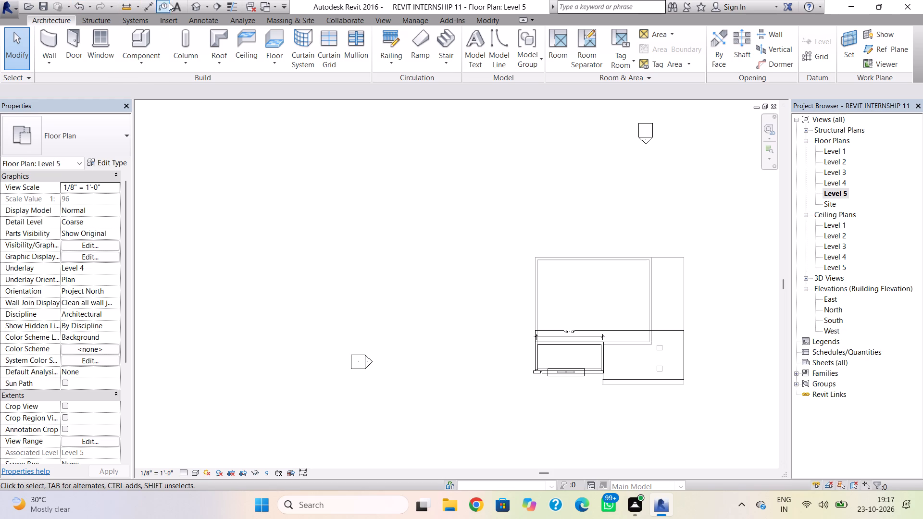
left_click(191, 6)
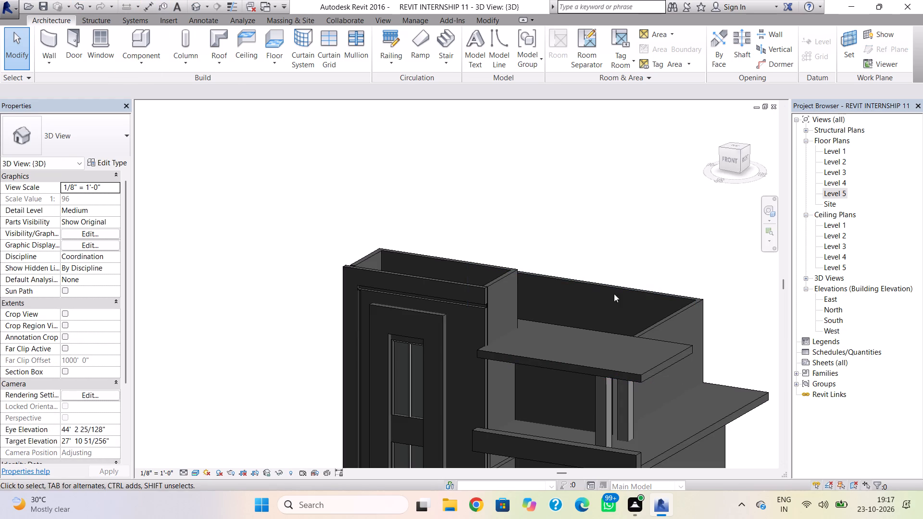
right_click_drag(671, 326, 611, 357)
Reopen the Level 5 roof's footprint for editing and delete its long horizontal boundary line crossing the rear room.
double_click(834, 194)
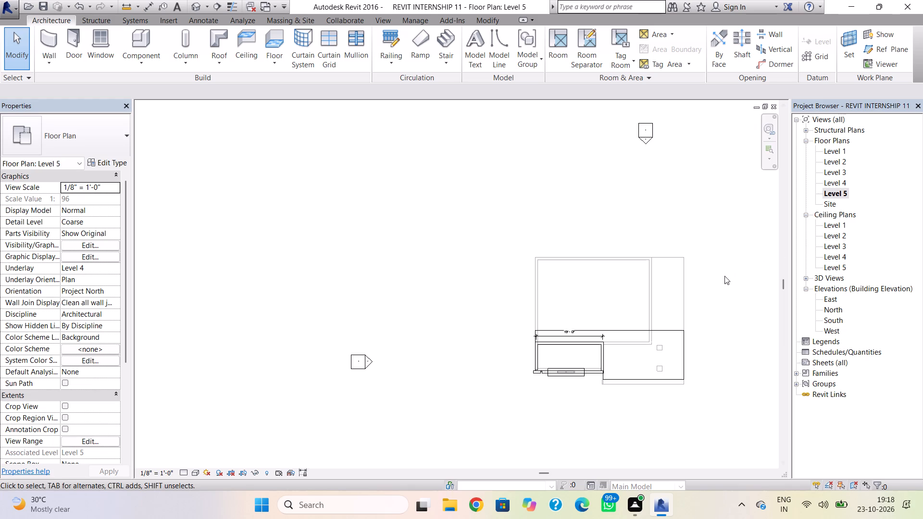
left_click(653, 326)
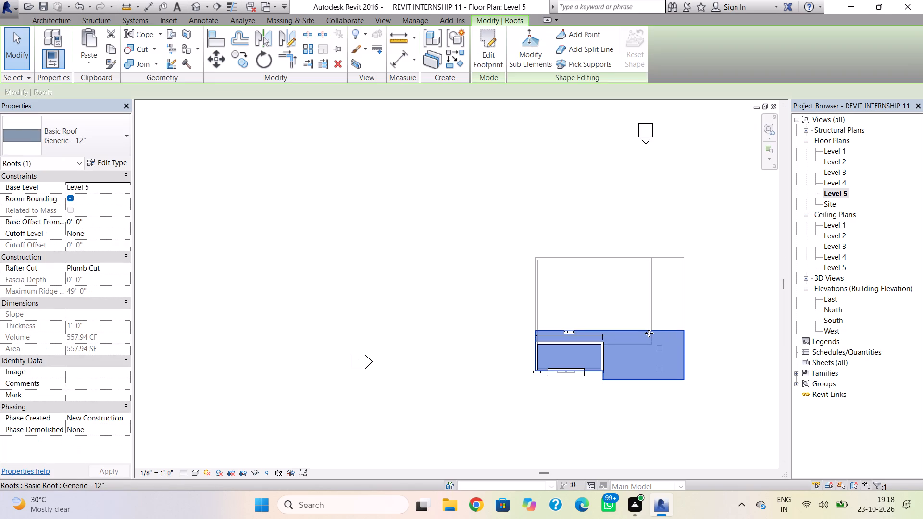
double_click(649, 333)
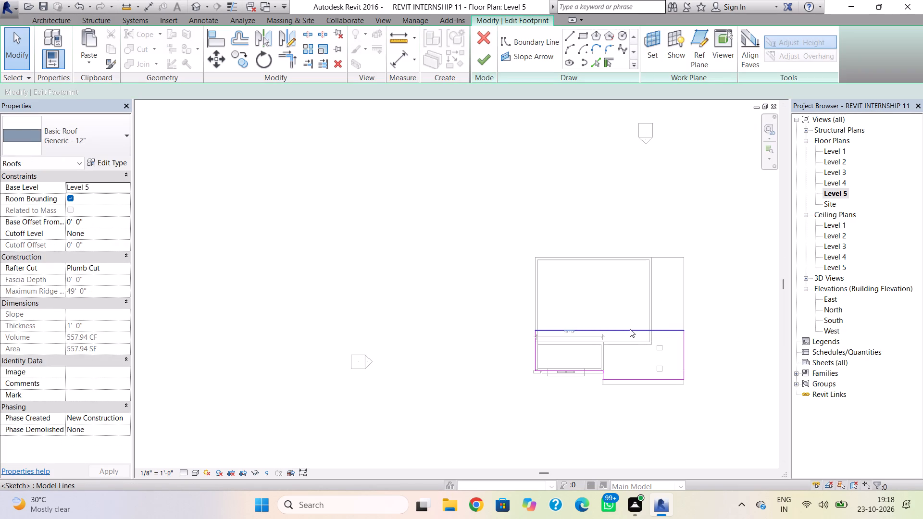
key("Delete")
left_click(636, 329)
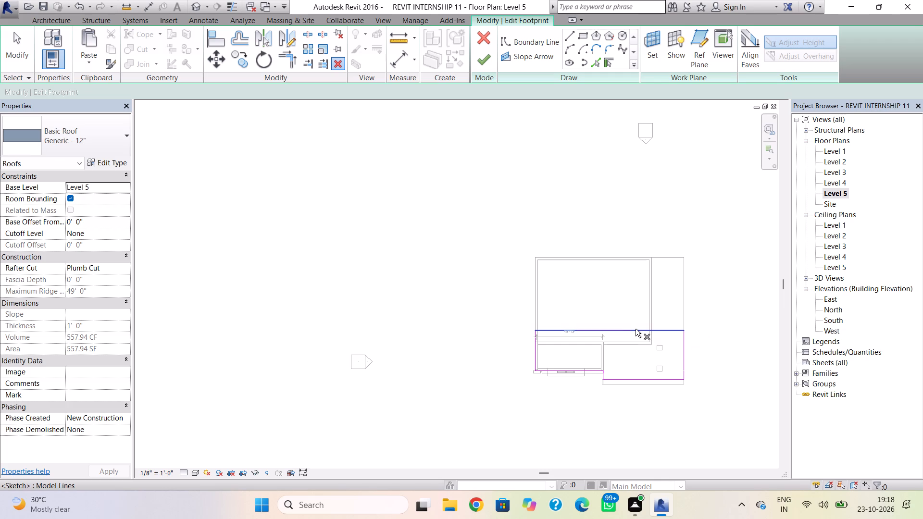
key("Escape")
left_click(637, 329)
key("Delete")
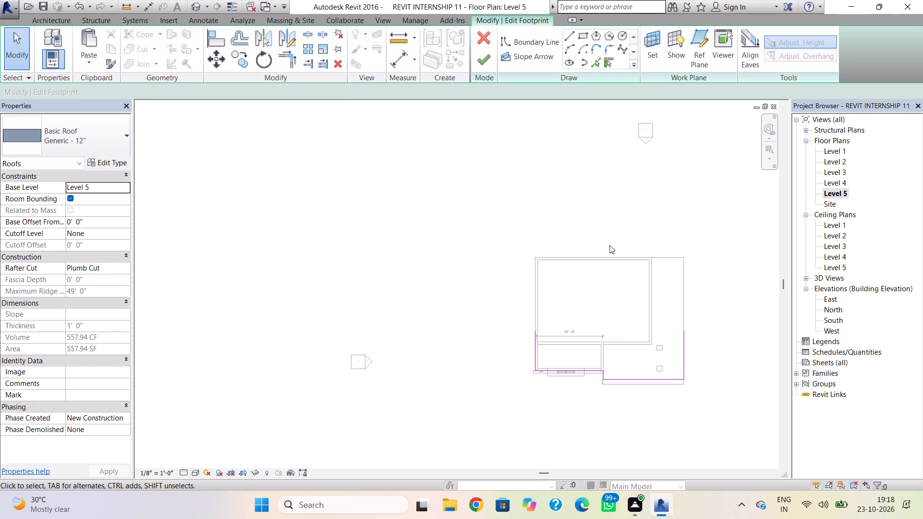
Draw straight roof boundary lines around the rear room, about 20' 8" deep, closing the outline at the open side edge over the columns.
left_click(572, 33)
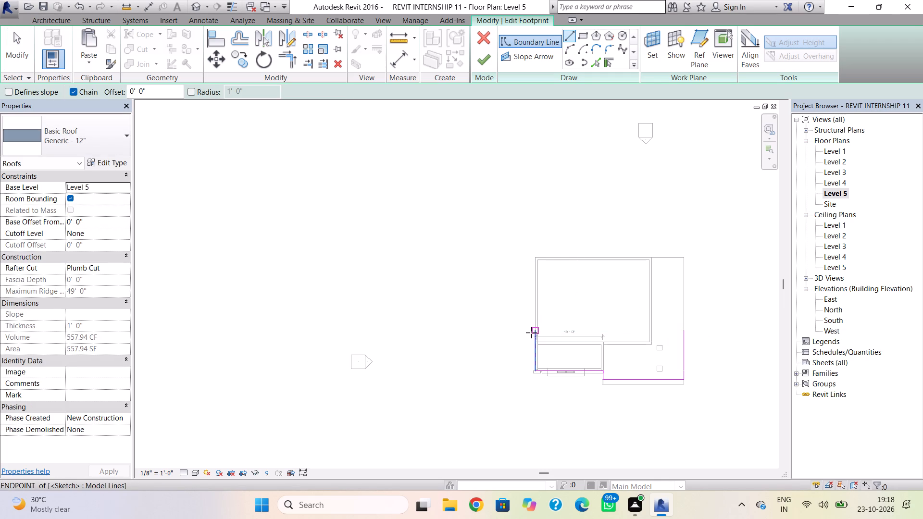
left_click(536, 334)
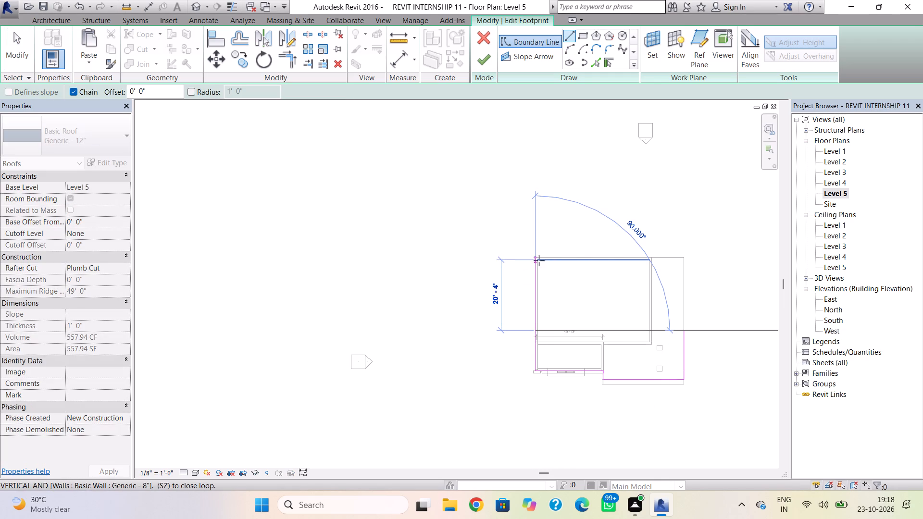
left_click(536, 257)
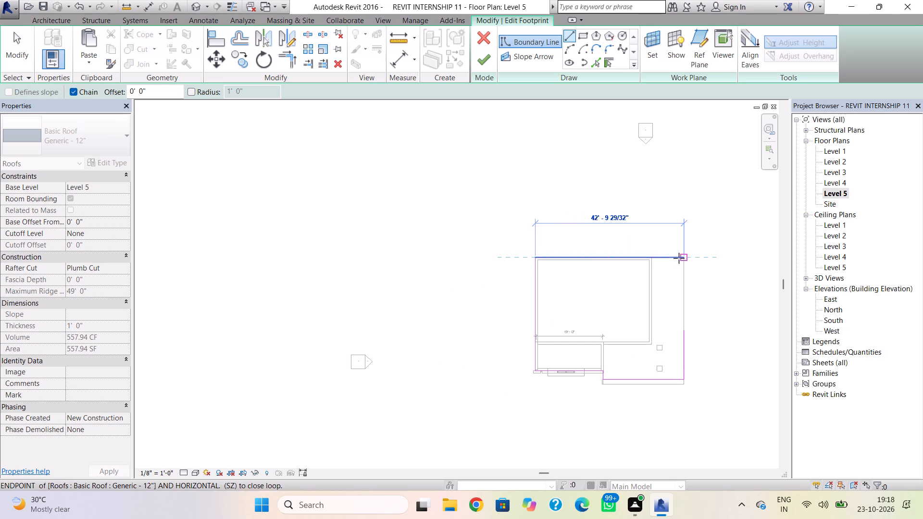
left_click(651, 260)
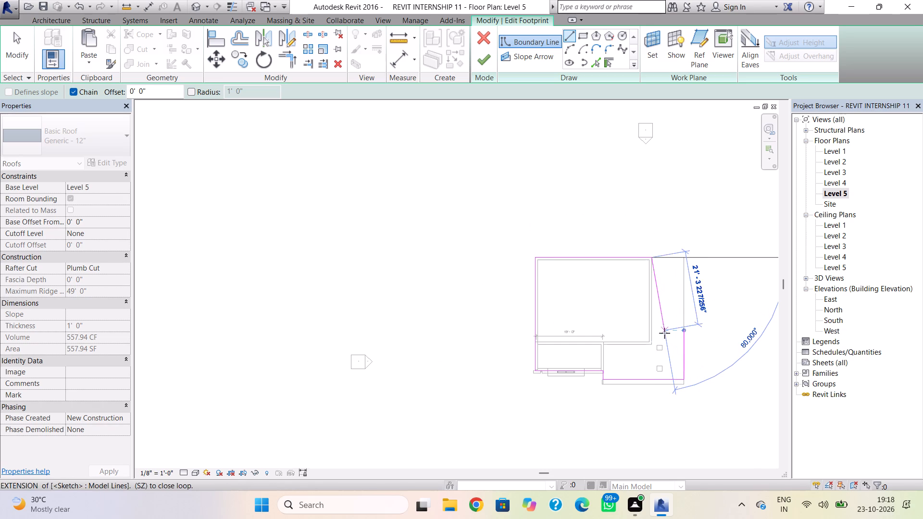
left_click(649, 330)
left_click(683, 329)
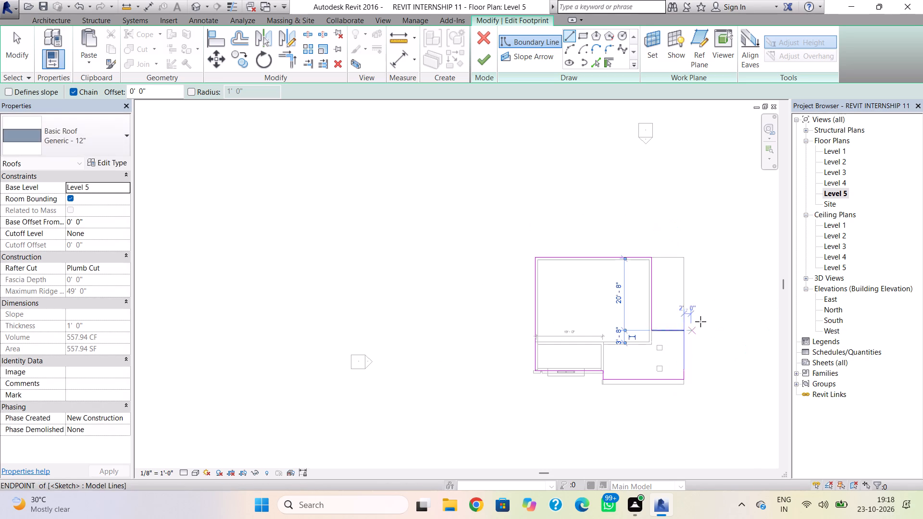
left_click(704, 319)
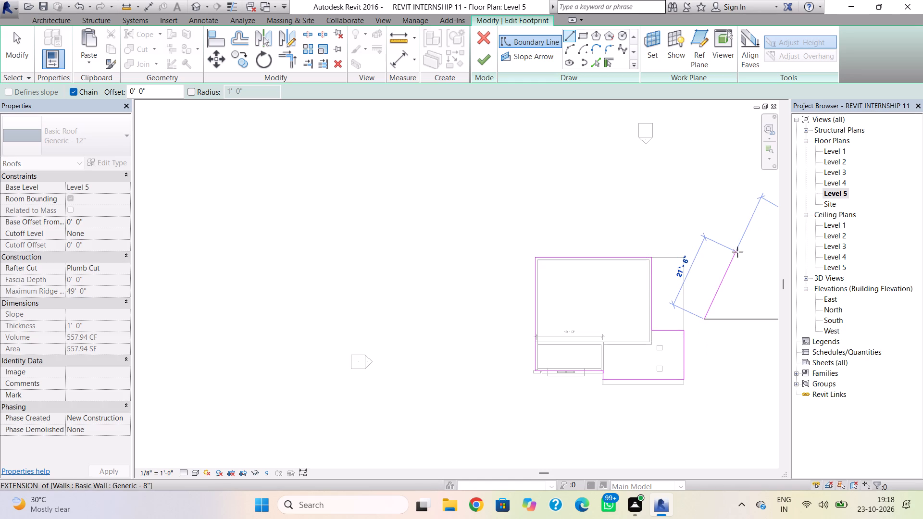
key("Escape")
Finish the extended roof footprint, try attaching the highlighted walls to the roof, and show the 3D view.
left_click(487, 60)
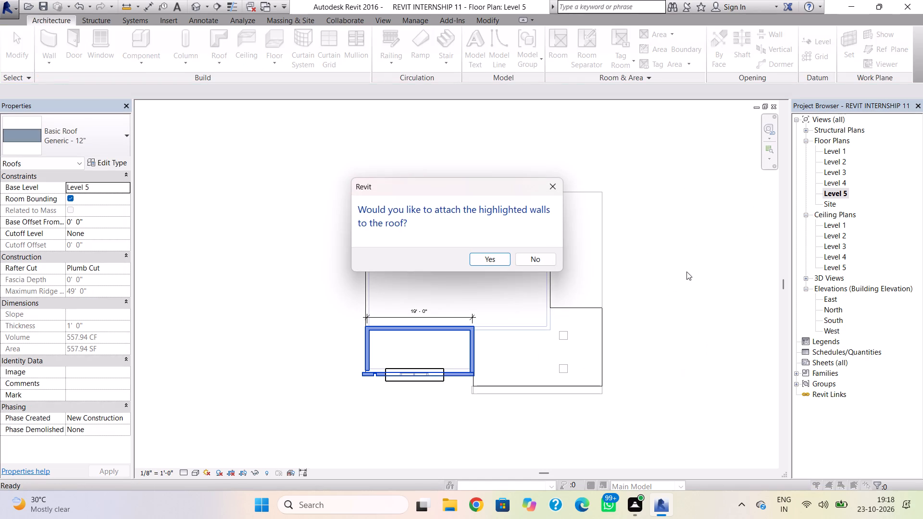
left_click(503, 264)
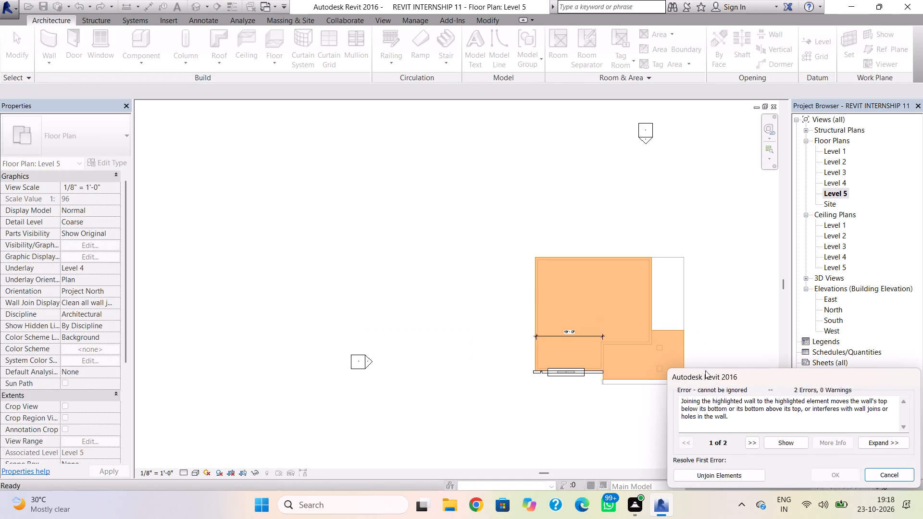
left_click(870, 476)
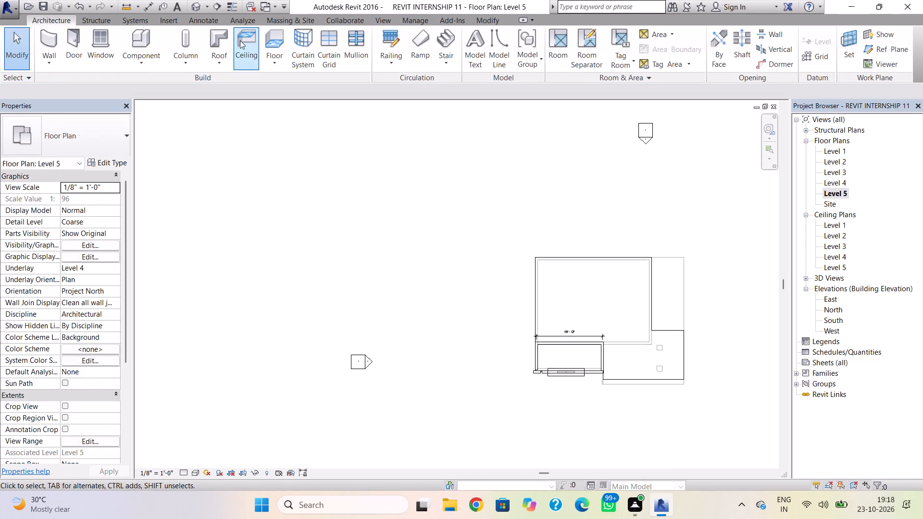
left_click(195, 1)
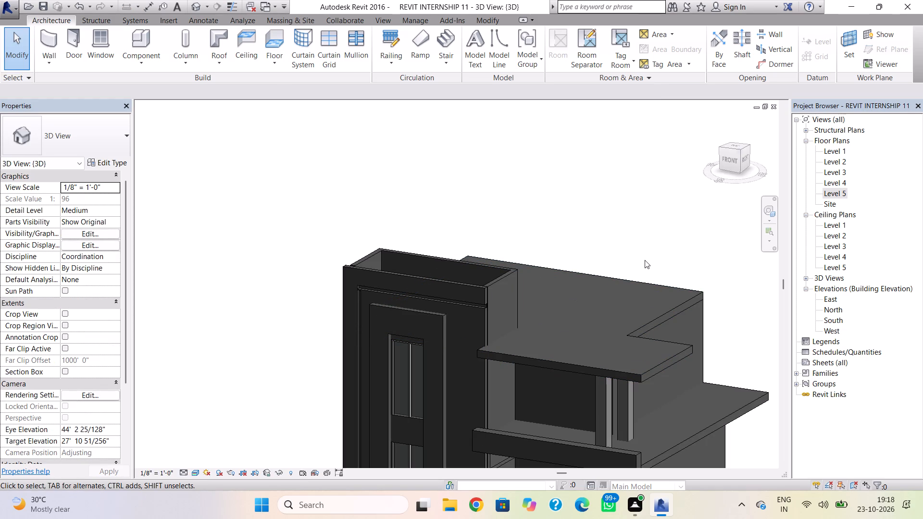
Raise the base of the tower's left side wall to the roof's top surface, Base Offset 1' 0", and nudge the wall toward the front.
right_click_drag(325, 279, 554, 286, "shift")
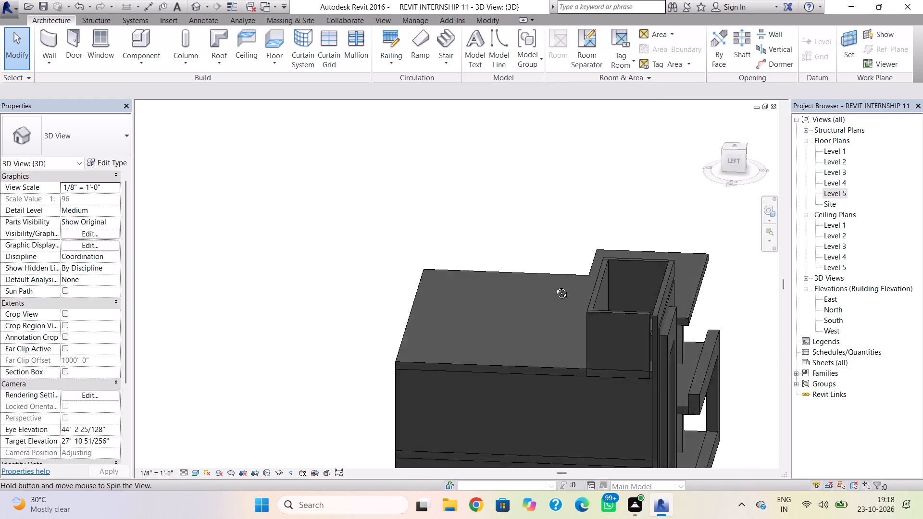
right_click_drag(554, 286, 562, 292, "shift")
left_click(633, 312)
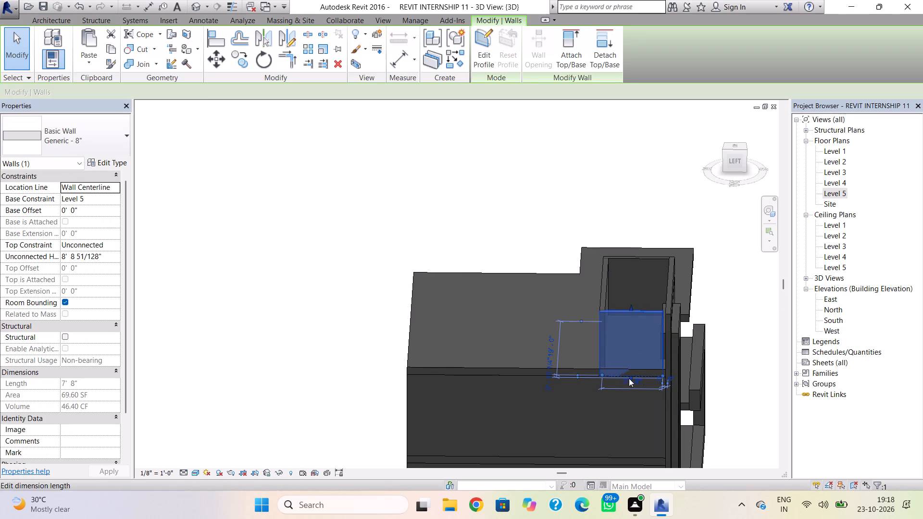
scroll(618, 384, "up", 7)
left_click_drag(645, 372, 647, 359)
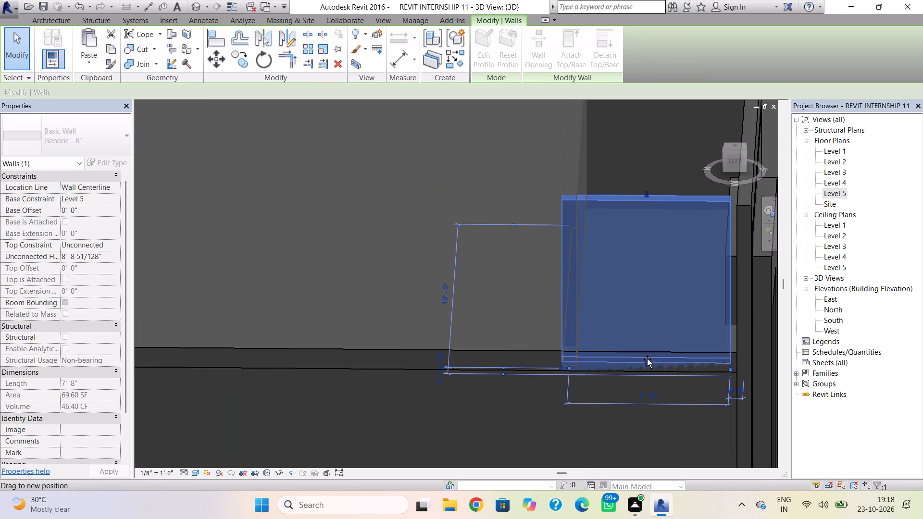
left_click_drag(647, 359, 649, 351)
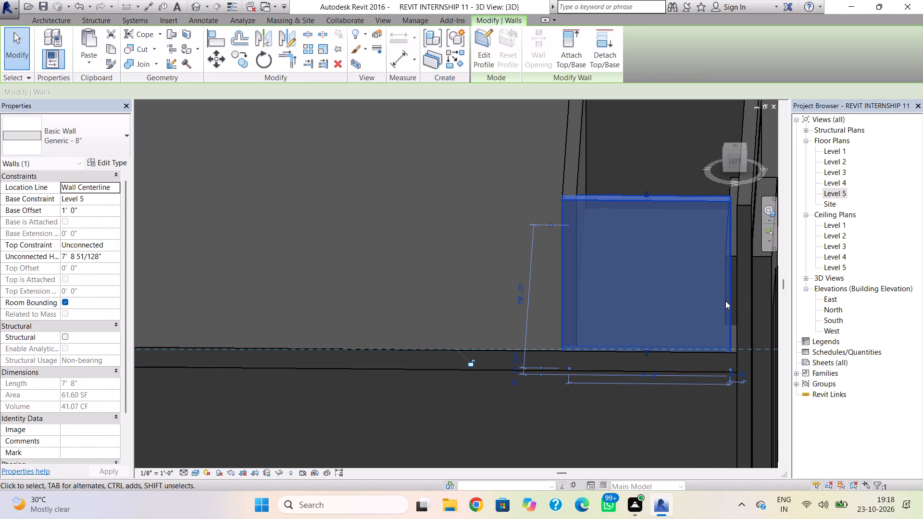
key("Right")
key("Right")
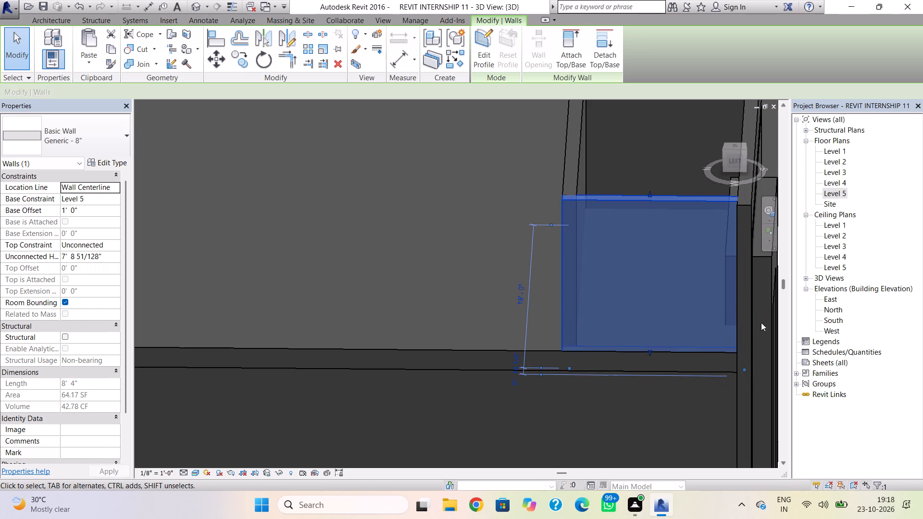
scroll(644, 329, "down", 5)
key("Escape")
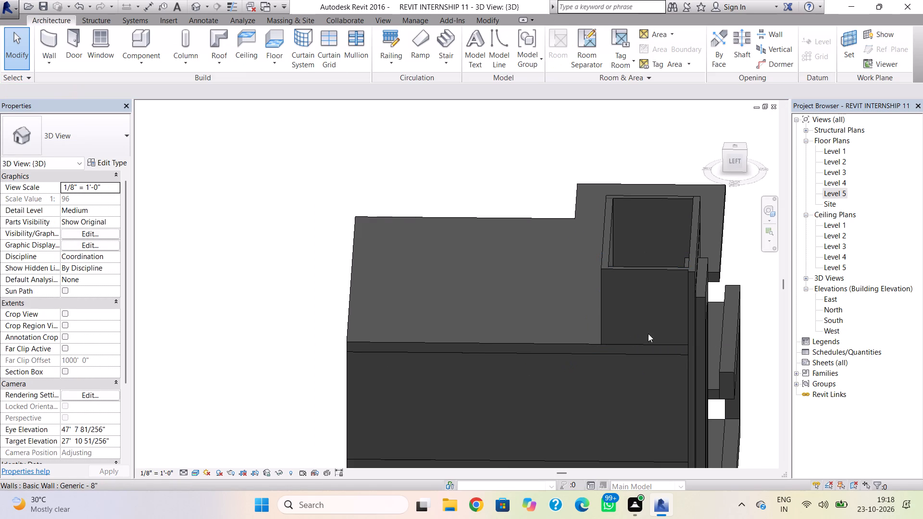
Start placing a door and load the second double curtain-wall door family from the US Imperial library's Doors folder.
right_click_drag(718, 312, 493, 284, "shift")
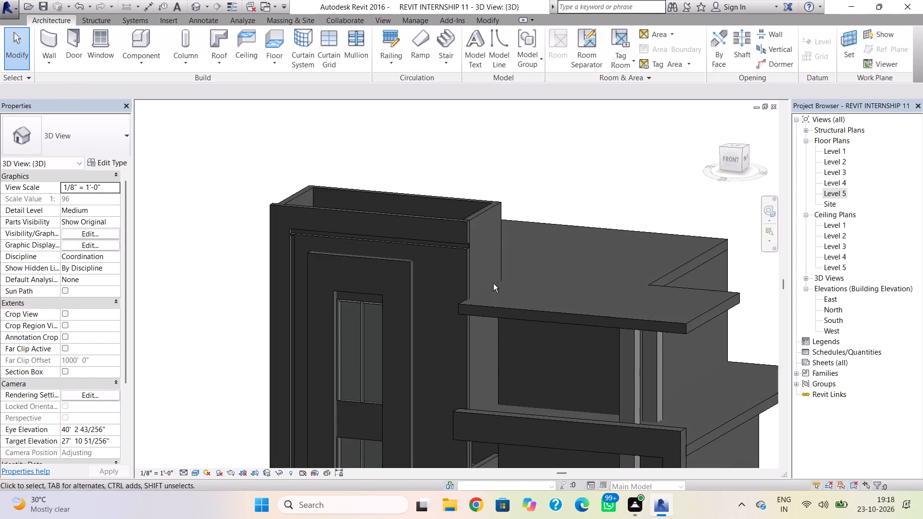
scroll(499, 297, "down", 2)
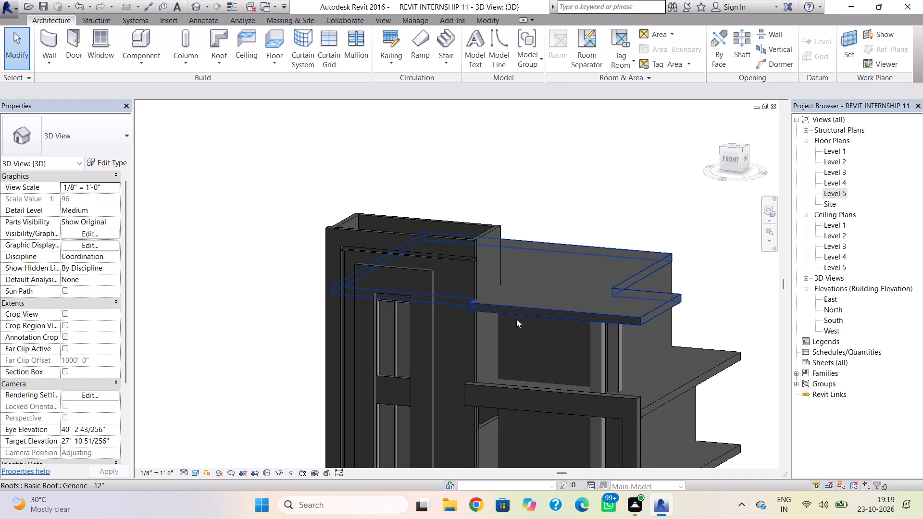
scroll(536, 346, "down", 3)
middle_click_drag(543, 349, 561, 315)
scroll(519, 355, "down", 2)
middle_click_drag(518, 357, 533, 316)
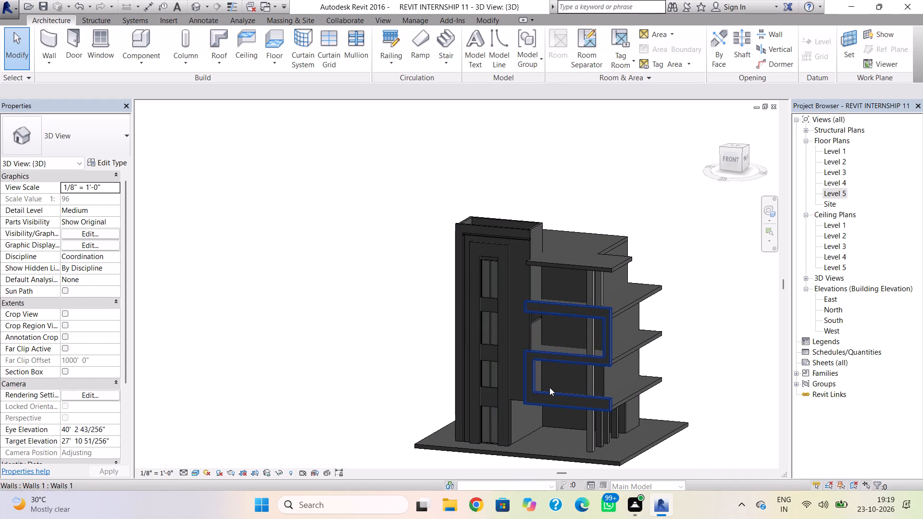
left_click(68, 34)
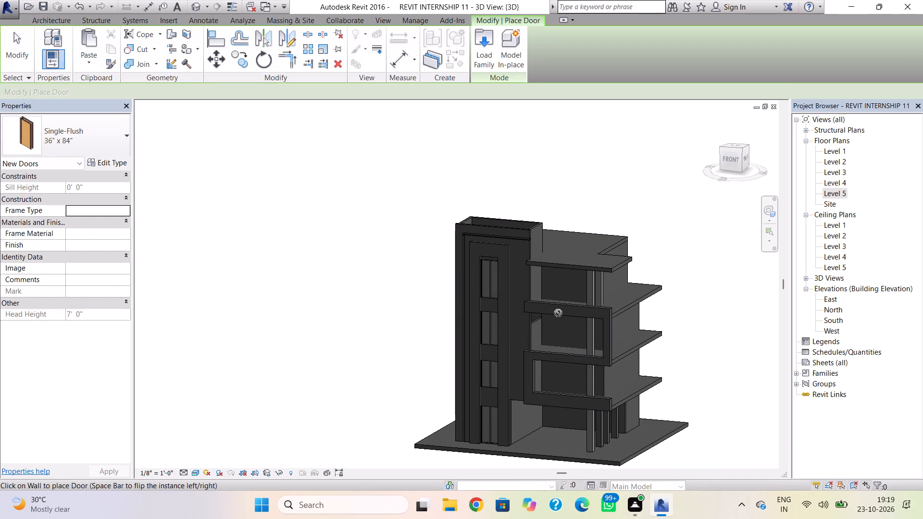
right_click_drag(562, 318, 595, 306, "shift")
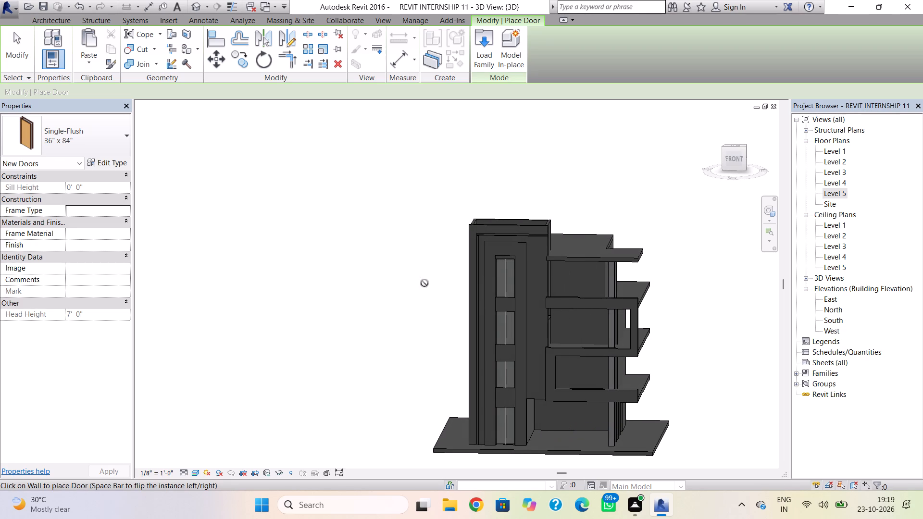
left_click(488, 44)
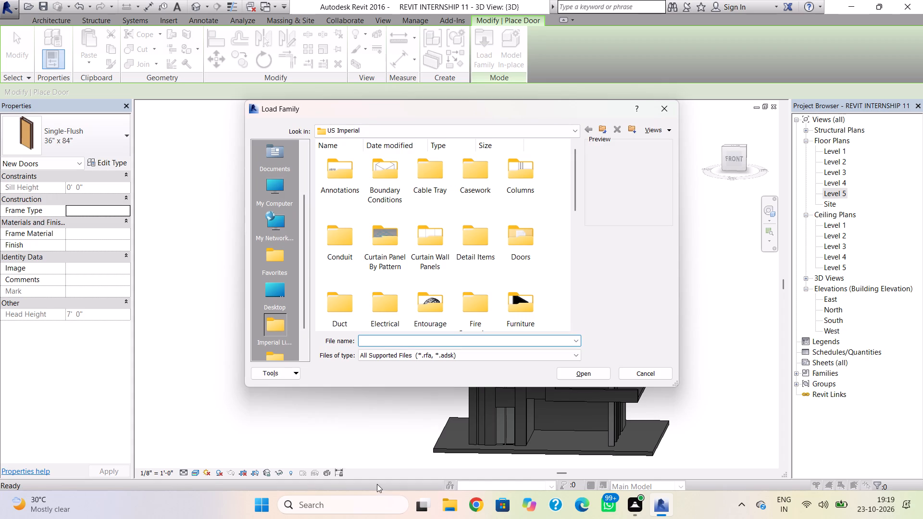
double_click(514, 241)
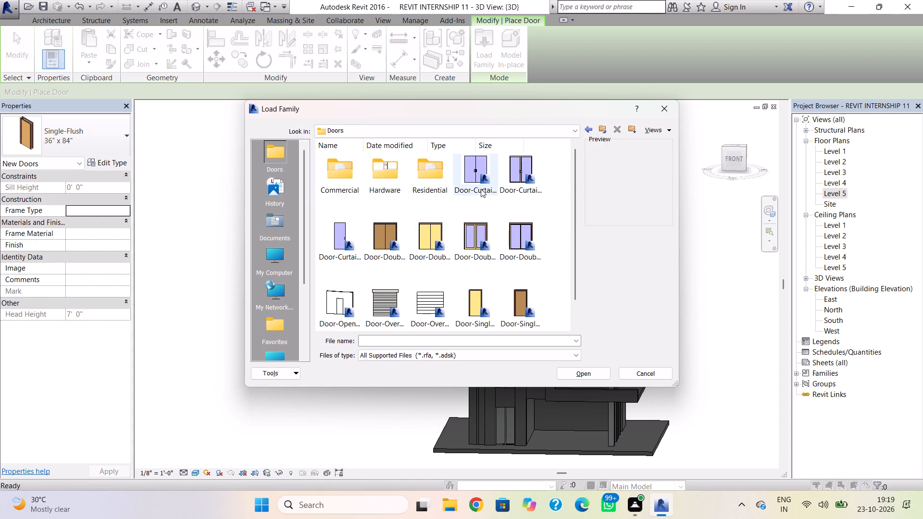
left_click(524, 173)
left_click(583, 373)
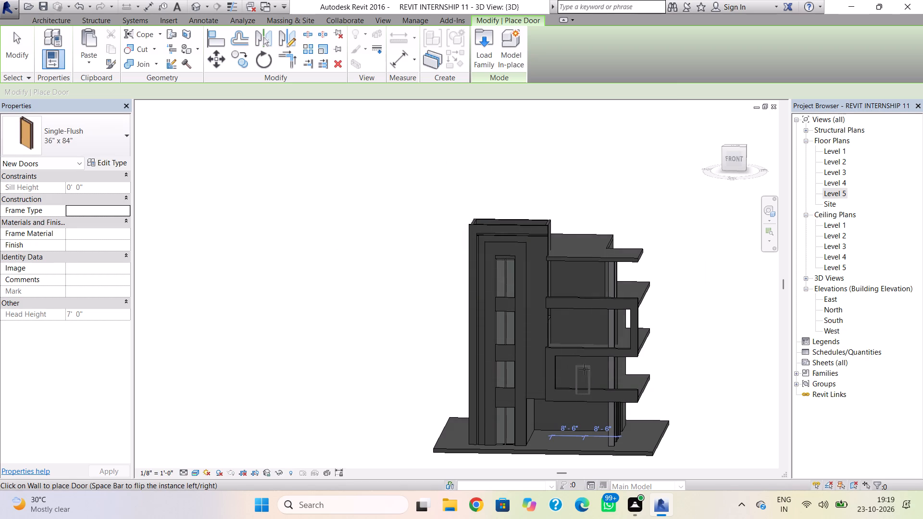
Load the Door-Double-Sliding family from the Doors folder for placement at size 68" x 80".
left_click(68, 136)
left_click(487, 47)
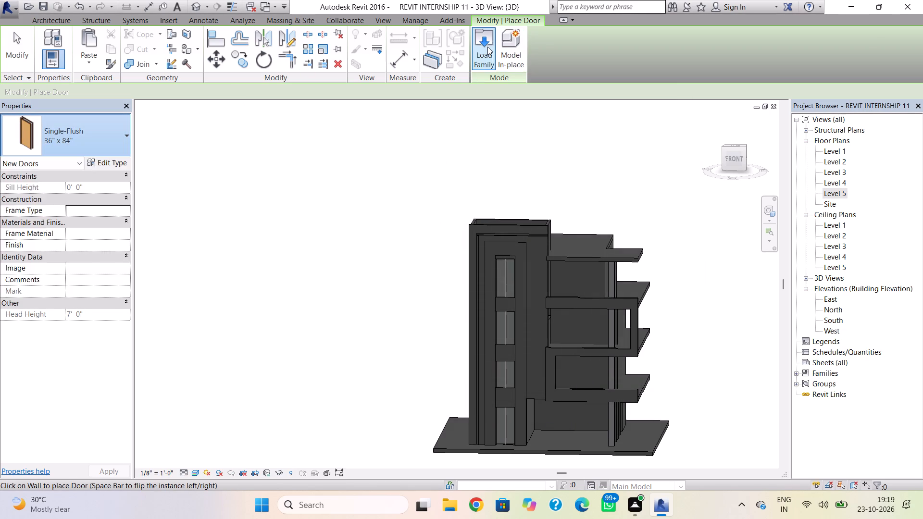
double_click(516, 241)
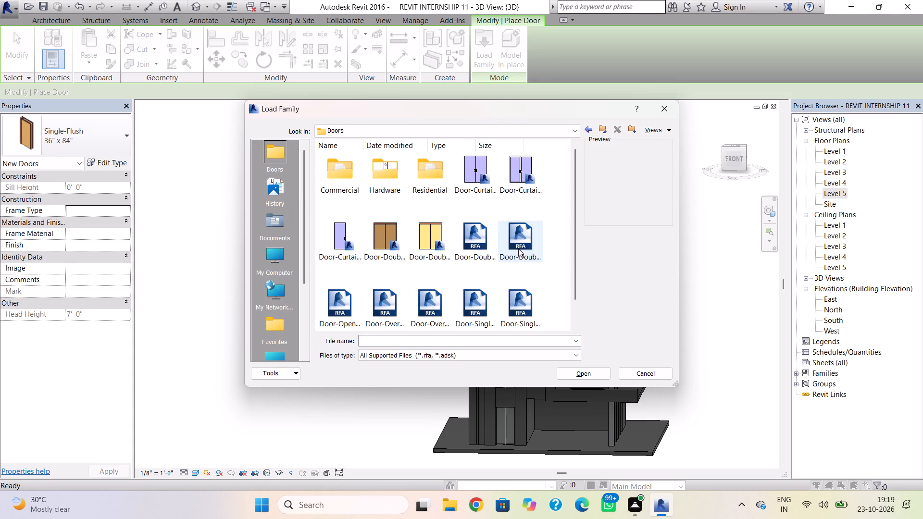
double_click(523, 240)
left_click(511, 309)
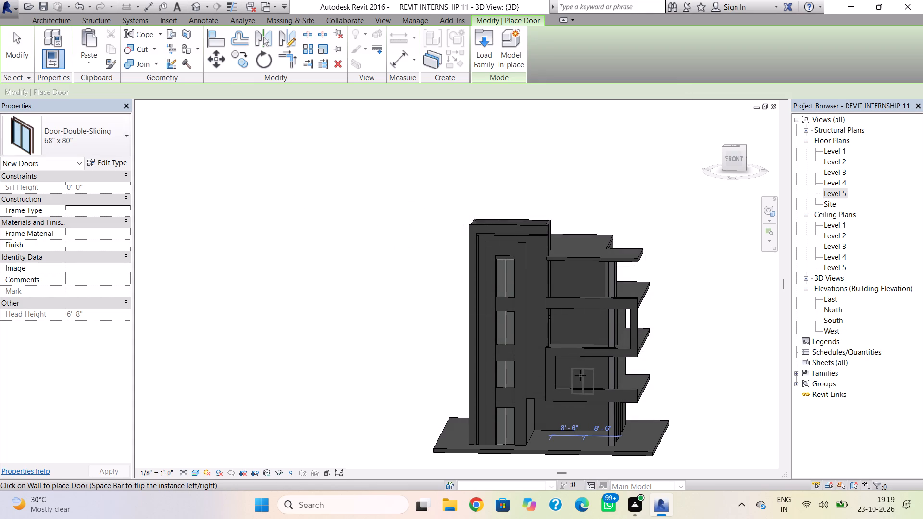
Place a 68" x 80" double sliding door in the recessed front wall behind the balconies on Levels 2, 3 and 4.
left_click(584, 373)
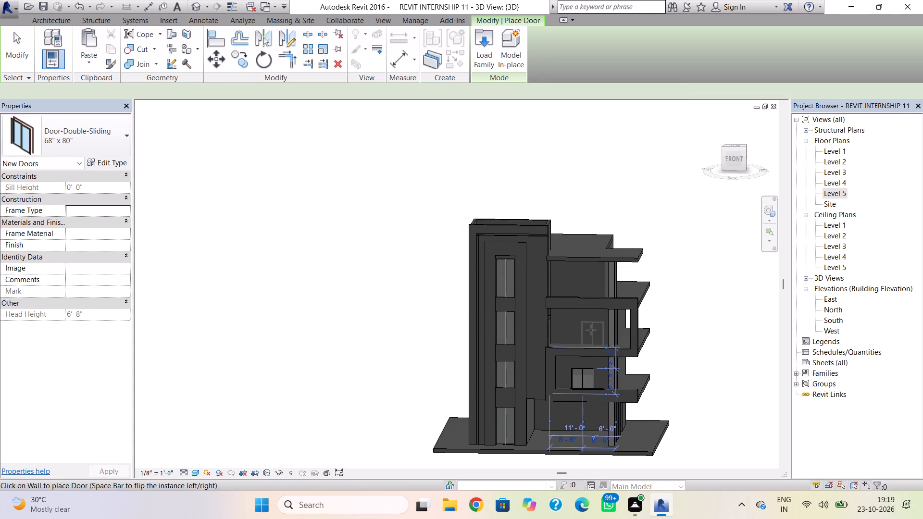
left_click(584, 334)
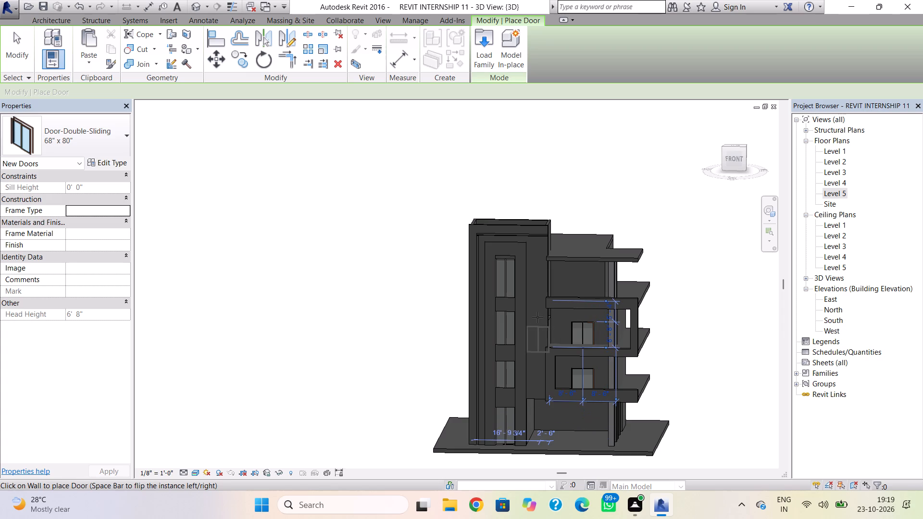
left_click(582, 288)
key("Escape")
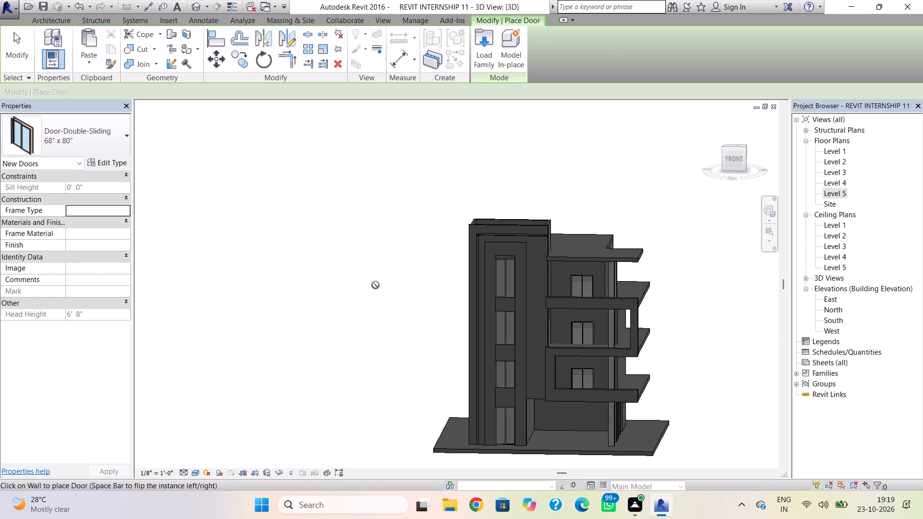
key("Escape")
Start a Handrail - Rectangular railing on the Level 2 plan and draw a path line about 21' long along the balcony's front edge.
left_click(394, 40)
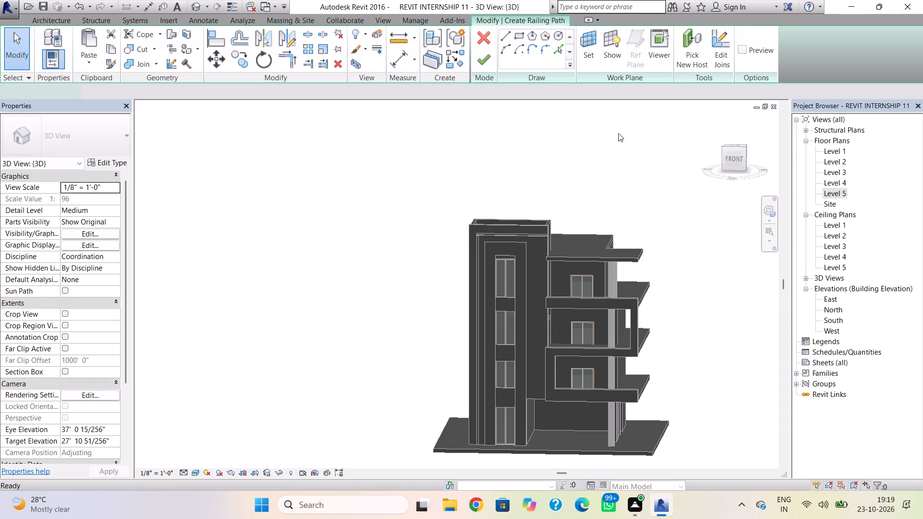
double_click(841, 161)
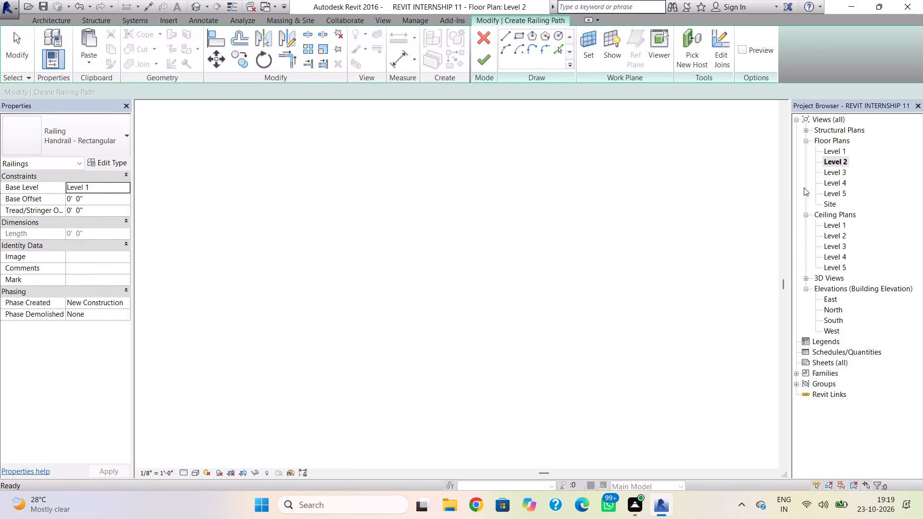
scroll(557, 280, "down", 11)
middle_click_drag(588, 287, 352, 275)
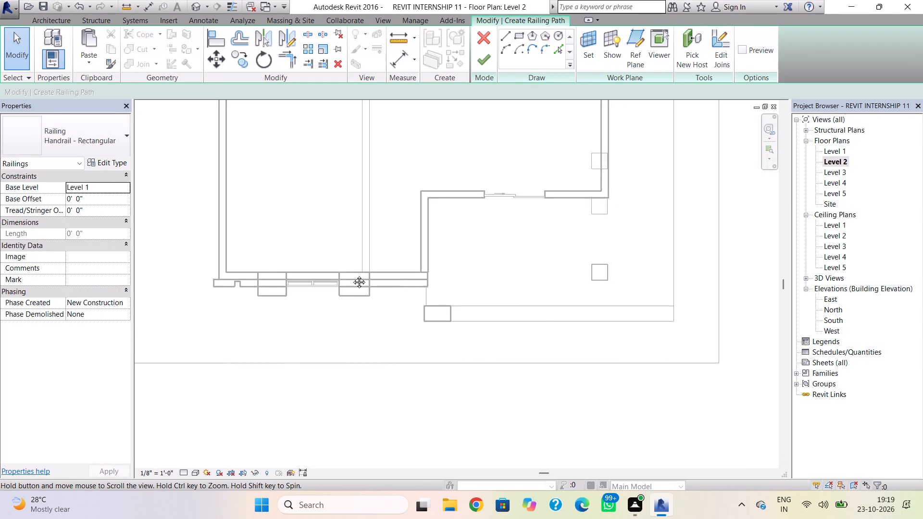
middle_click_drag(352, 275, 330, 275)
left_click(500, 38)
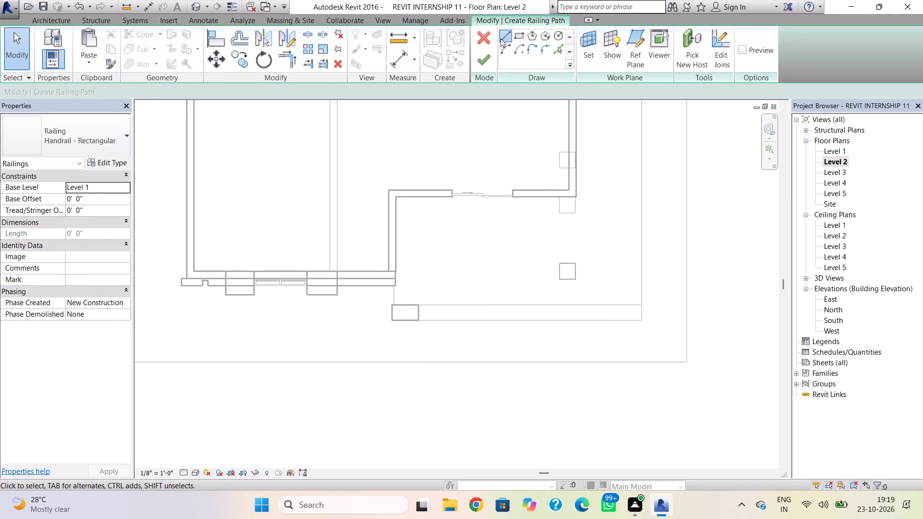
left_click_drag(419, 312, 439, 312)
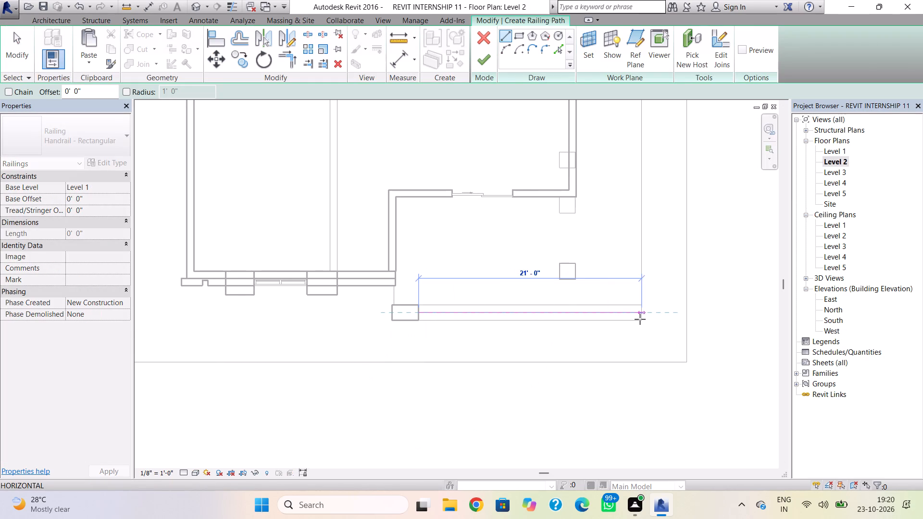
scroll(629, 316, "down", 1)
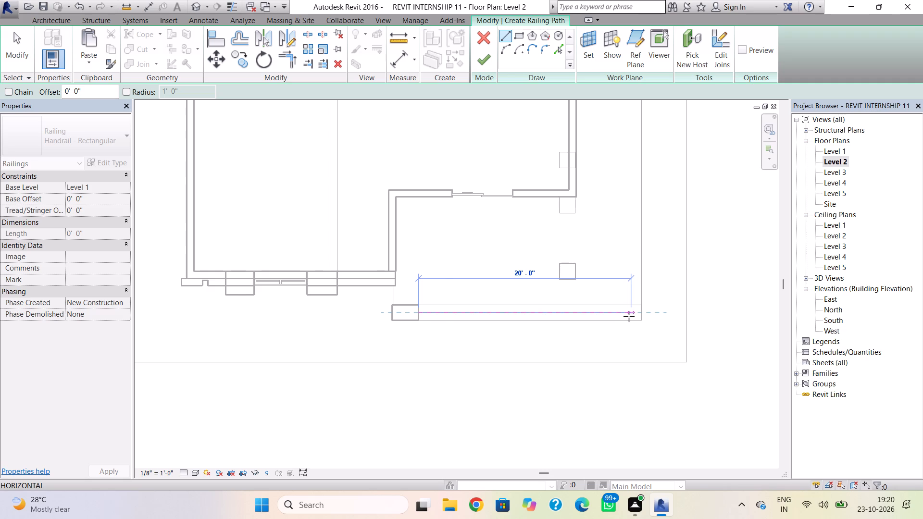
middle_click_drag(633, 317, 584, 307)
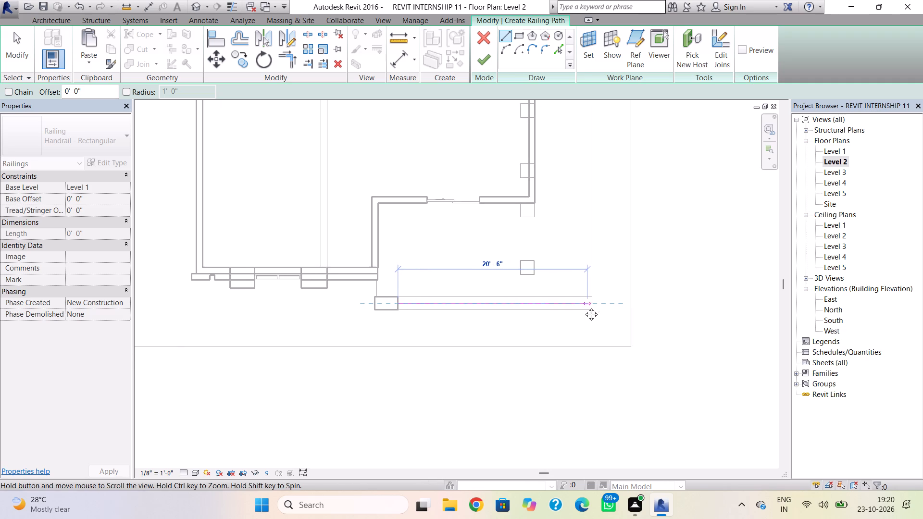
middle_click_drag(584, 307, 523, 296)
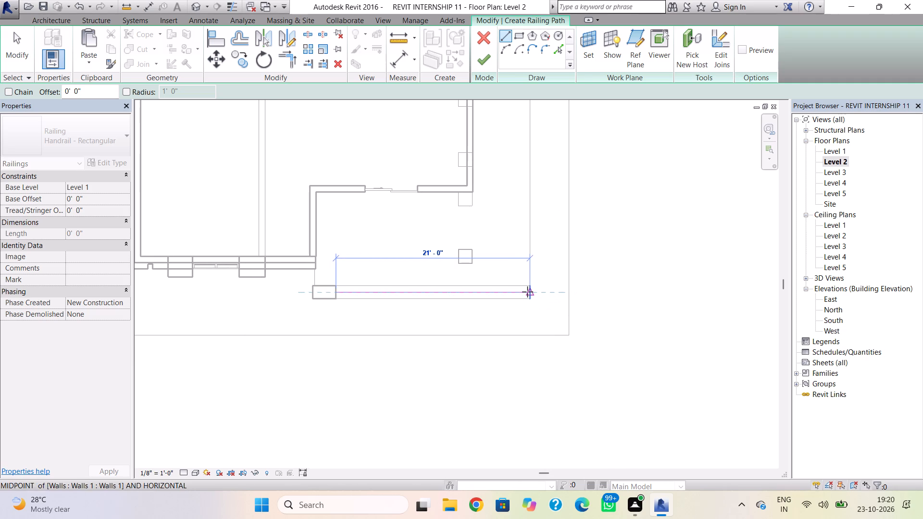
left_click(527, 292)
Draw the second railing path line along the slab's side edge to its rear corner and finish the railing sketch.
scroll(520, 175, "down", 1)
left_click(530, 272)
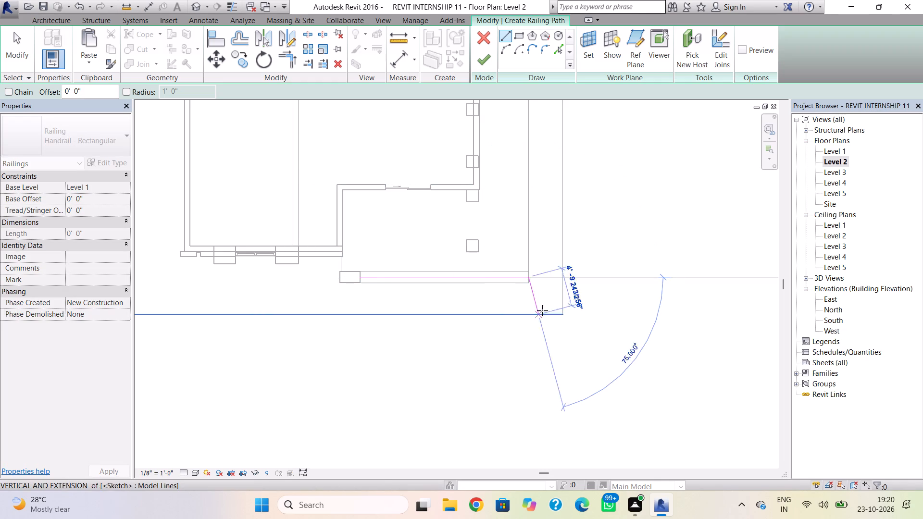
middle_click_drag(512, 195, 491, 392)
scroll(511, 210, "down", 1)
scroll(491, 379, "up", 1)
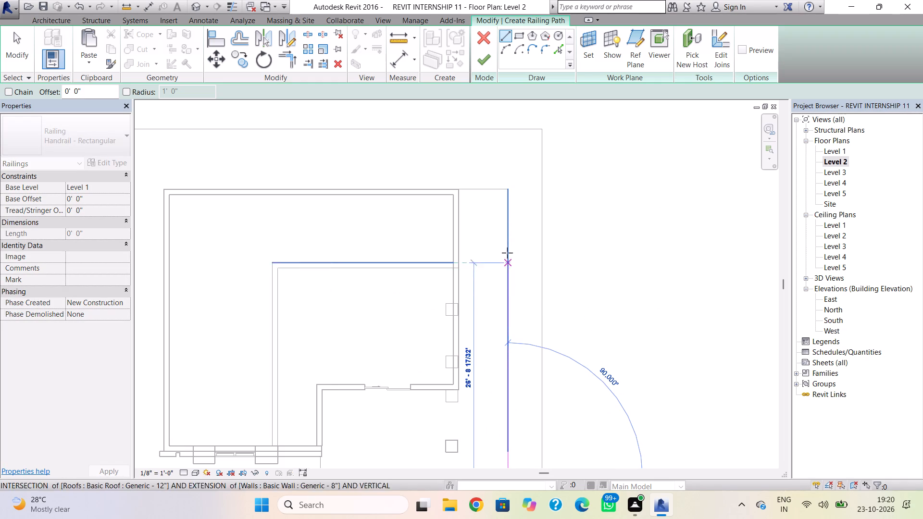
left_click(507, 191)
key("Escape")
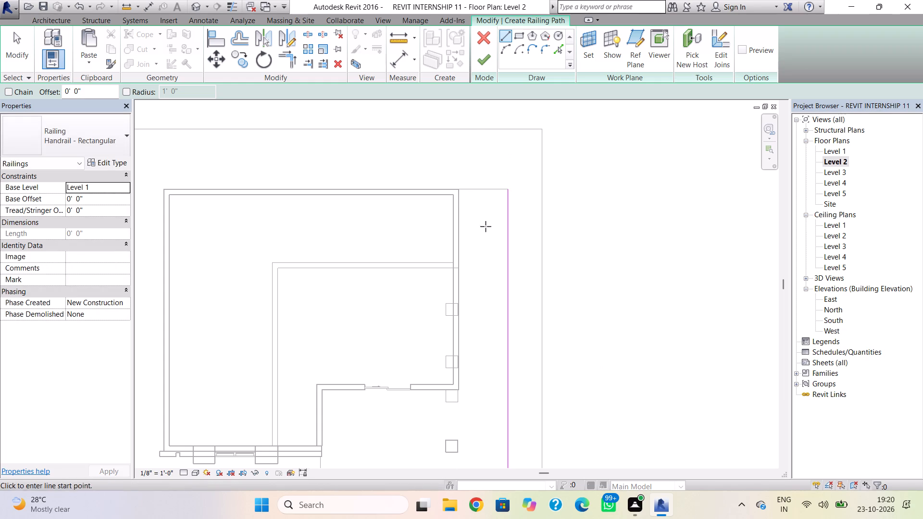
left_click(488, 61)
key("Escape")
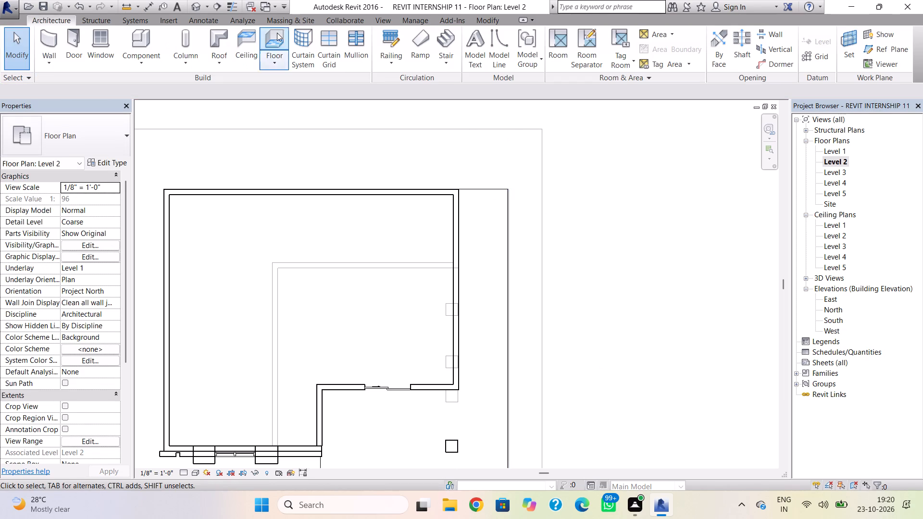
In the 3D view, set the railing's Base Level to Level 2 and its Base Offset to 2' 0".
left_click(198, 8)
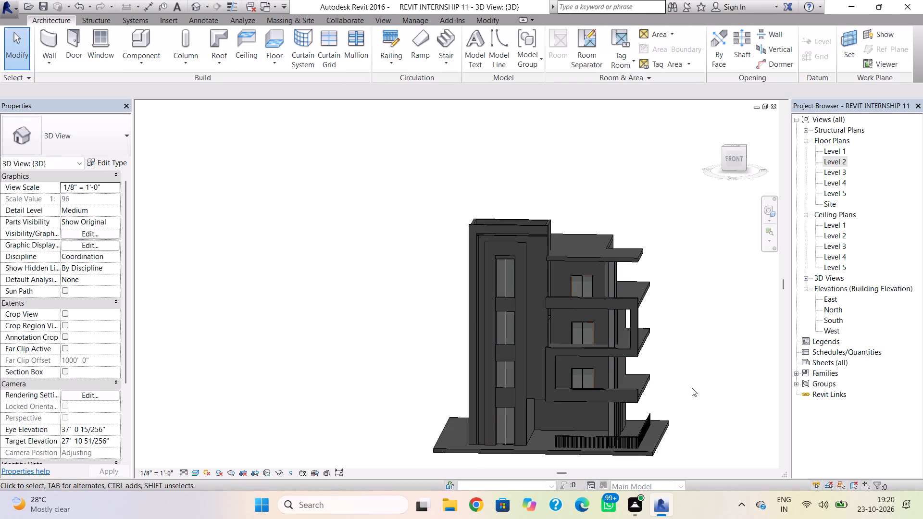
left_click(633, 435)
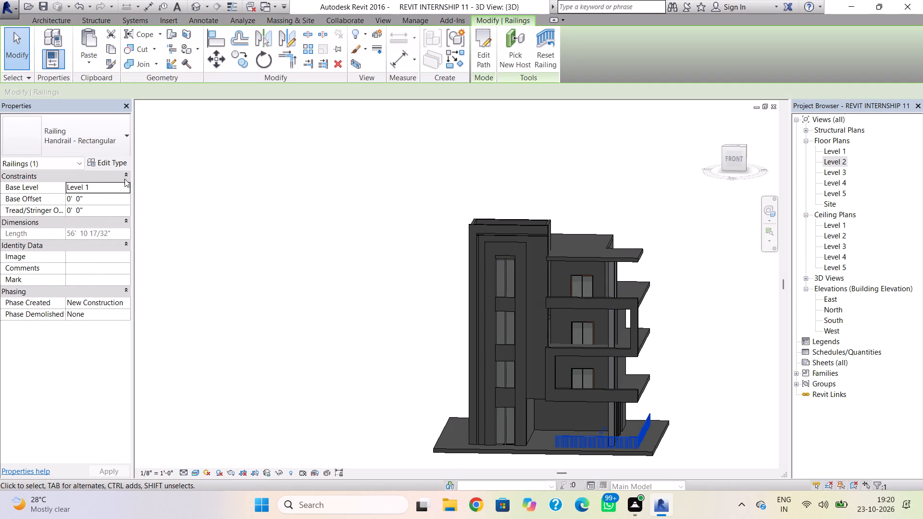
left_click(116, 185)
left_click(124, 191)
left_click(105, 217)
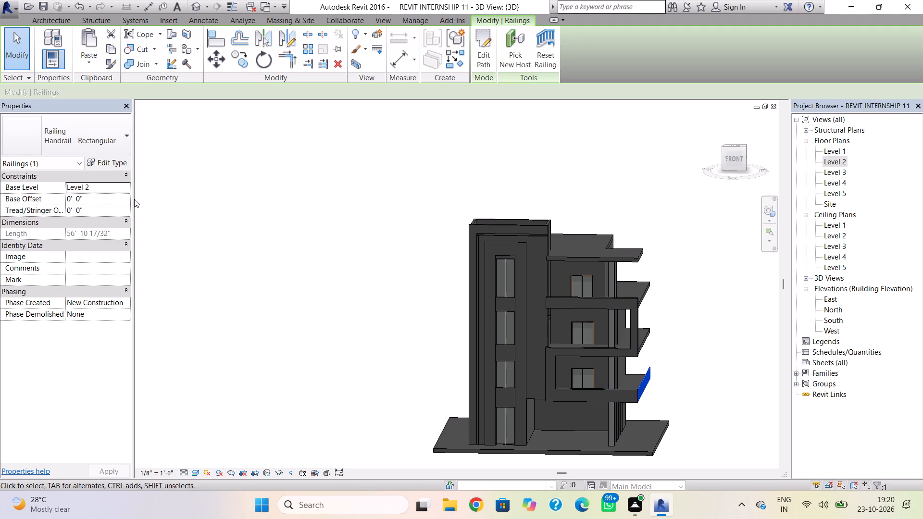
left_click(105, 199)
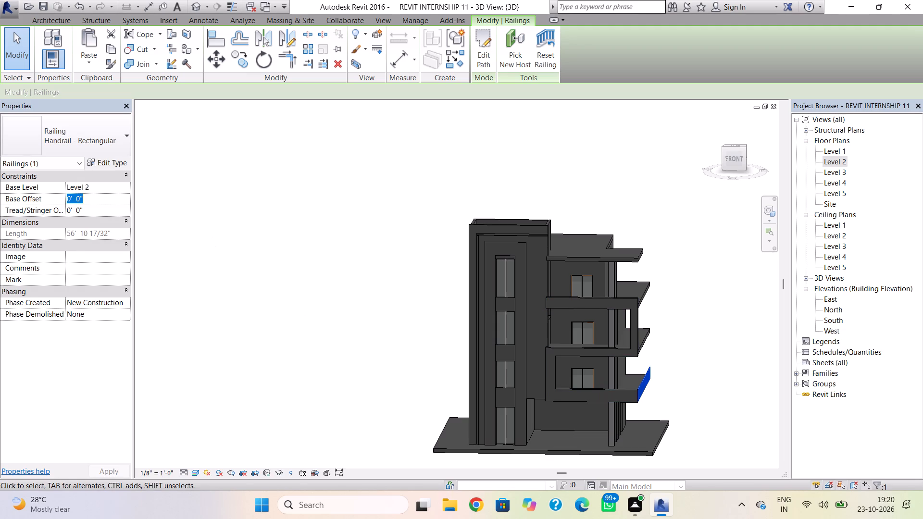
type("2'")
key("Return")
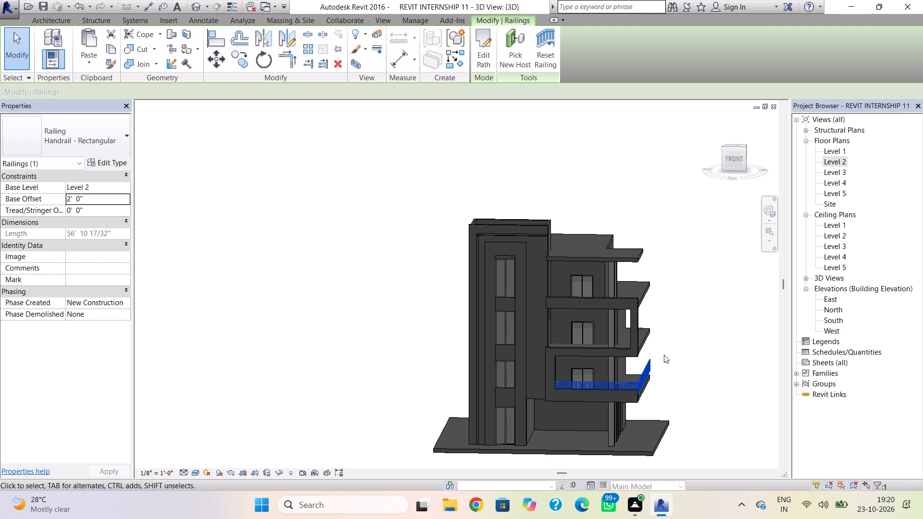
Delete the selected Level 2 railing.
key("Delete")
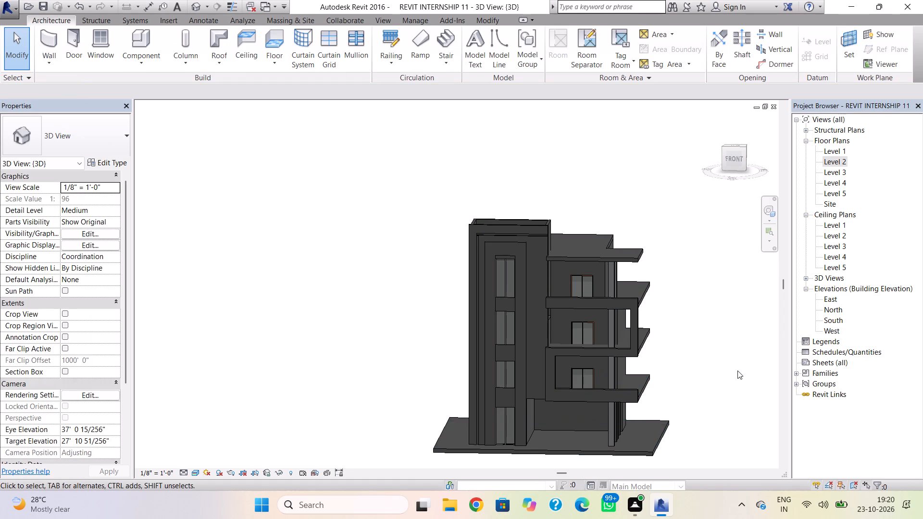
Reshape the S-shaped balcony wall by lowering the bottom and top edges of its lowest horizontal band at Level 2.
left_click(631, 393)
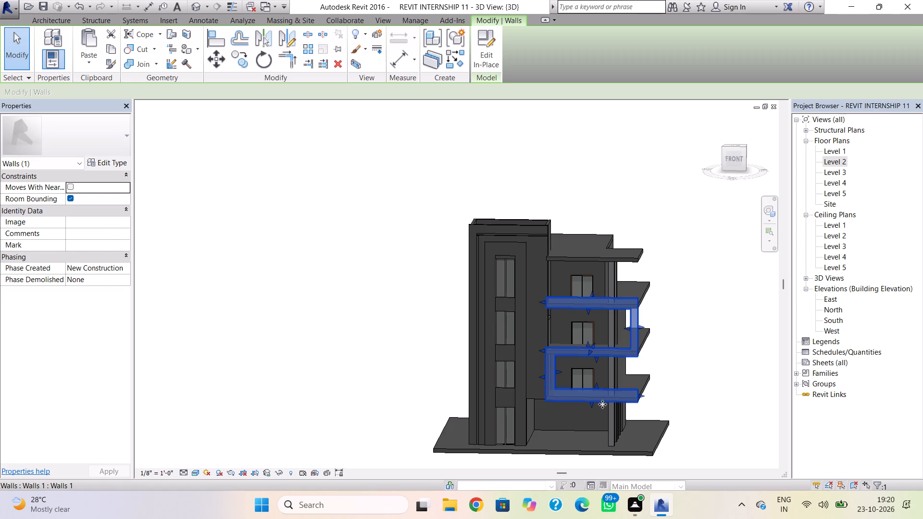
scroll(599, 406, "up", 8)
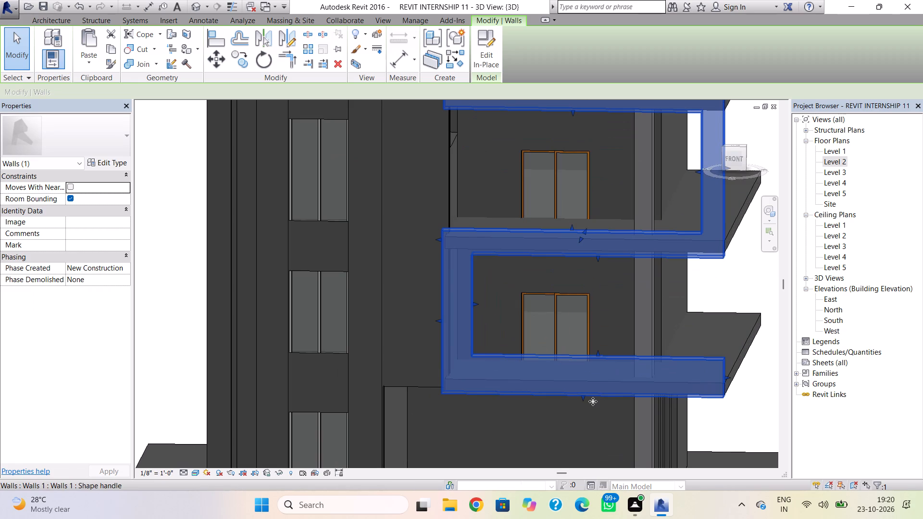
right_click_drag(597, 401, 636, 405)
right_click_drag(605, 425, 630, 408, "shift")
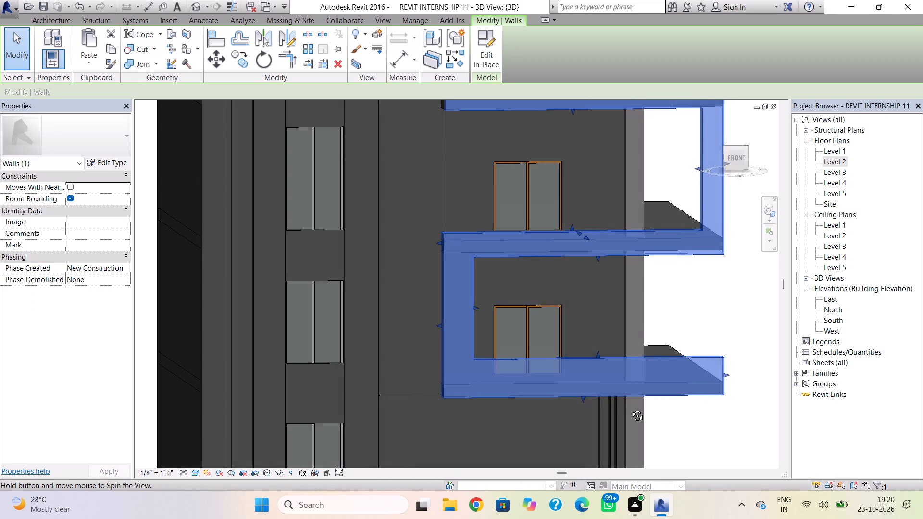
right_click_drag(630, 408, 622, 411, "shift")
left_click_drag(583, 397, 584, 409)
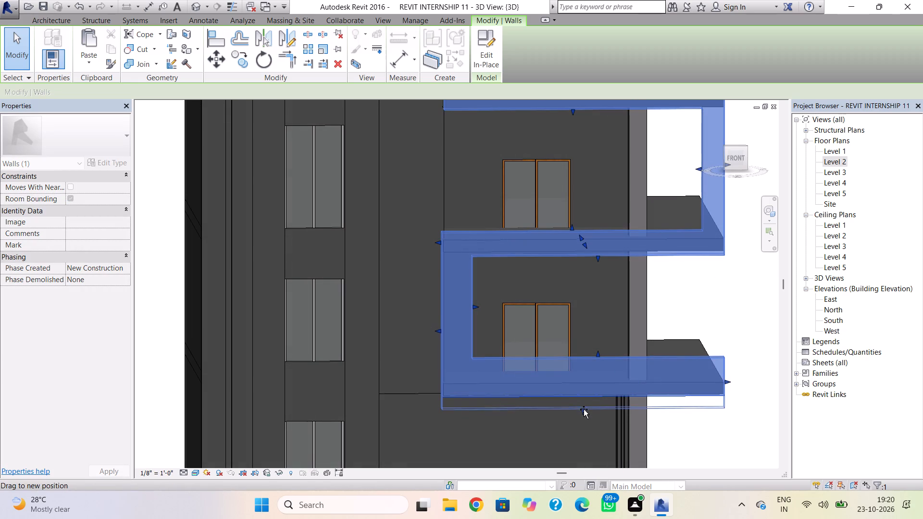
left_click_drag(584, 409, 584, 417)
left_click_drag(597, 353, 596, 366)
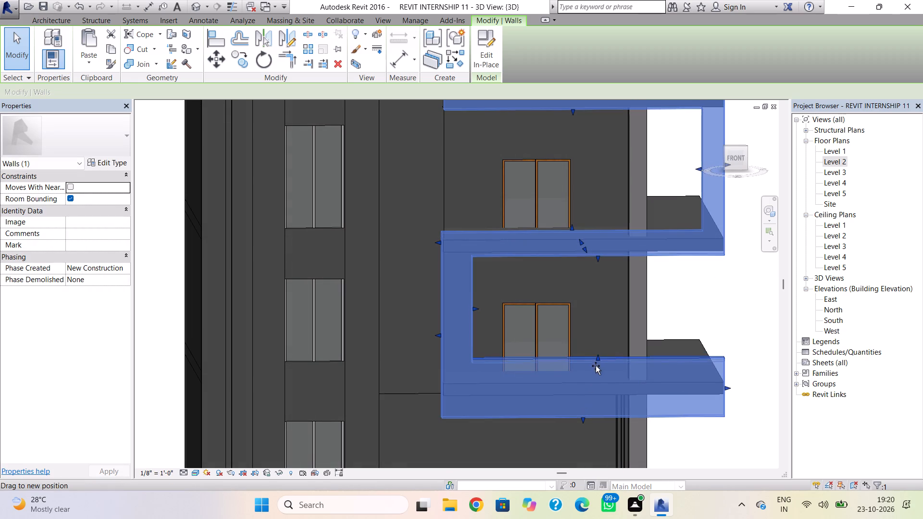
left_click_drag(596, 366, 596, 382)
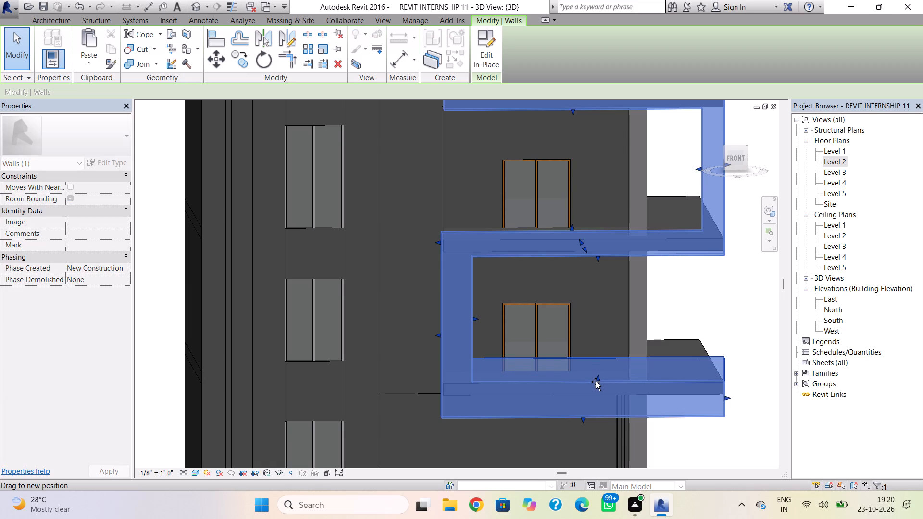
left_click_drag(596, 382, 596, 383)
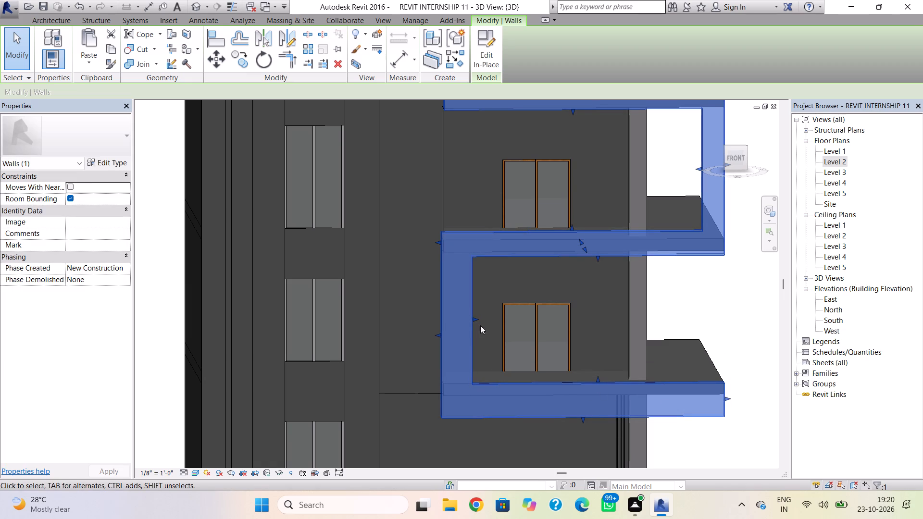
Lower the bottom and top edges of the S-shaped wall's middle horizontal band at Level 3 and clear the selection.
left_click_drag(595, 256, 600, 267)
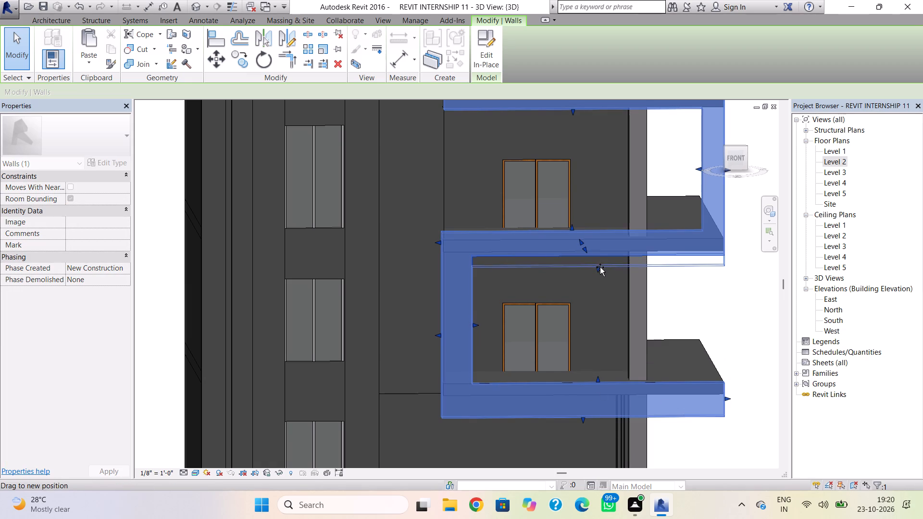
left_click_drag(600, 267, 600, 271)
left_click_drag(567, 225, 573, 234)
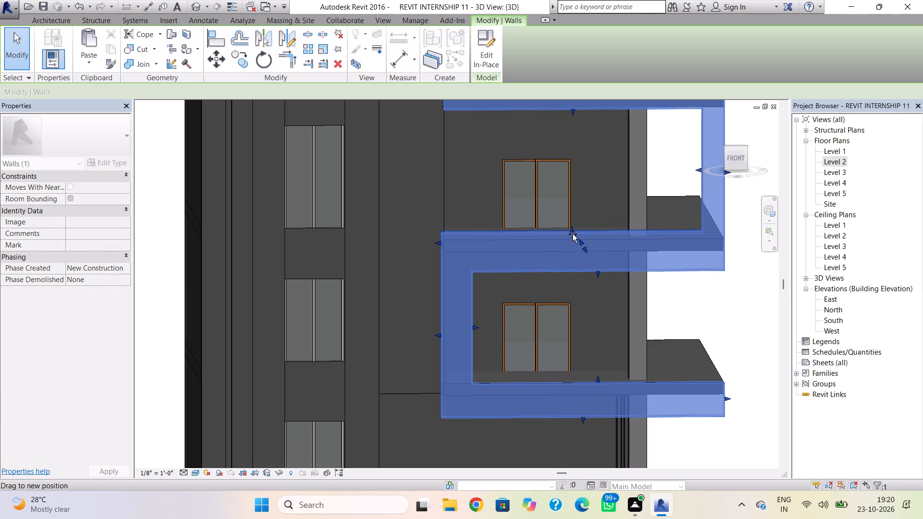
left_click_drag(573, 234, 574, 239)
left_click(625, 300)
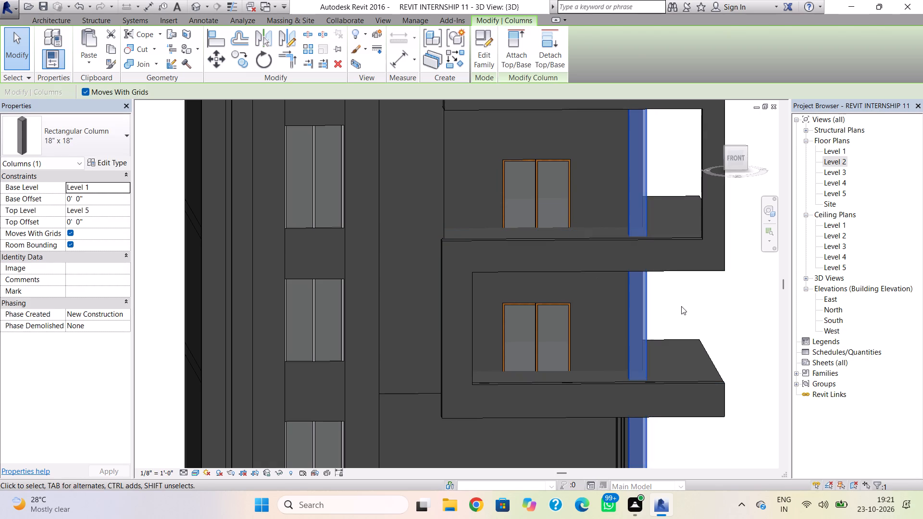
left_click(681, 306)
Lower the bottom and top edges of the S-shaped wall's uppermost horizontal band at Level 4 and clear the selection.
middle_click_drag(675, 322, 644, 385)
left_click(576, 139)
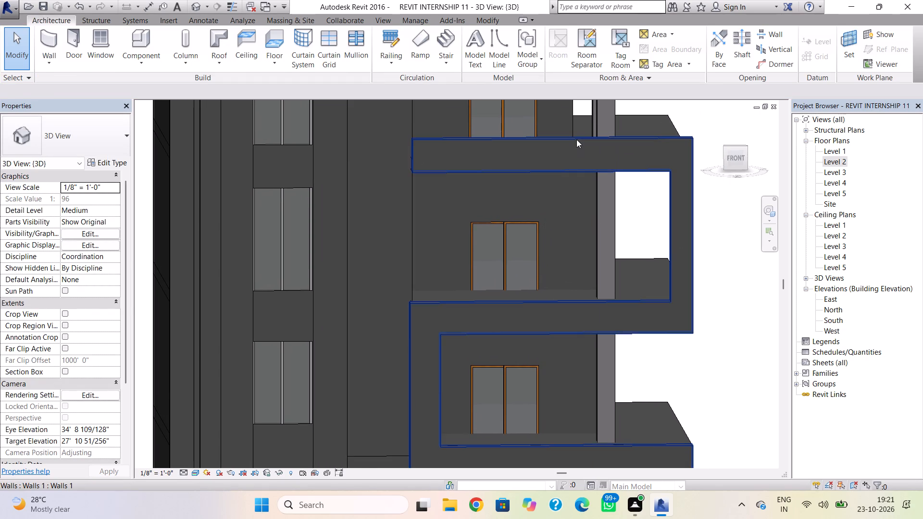
left_click_drag(541, 175, 542, 185)
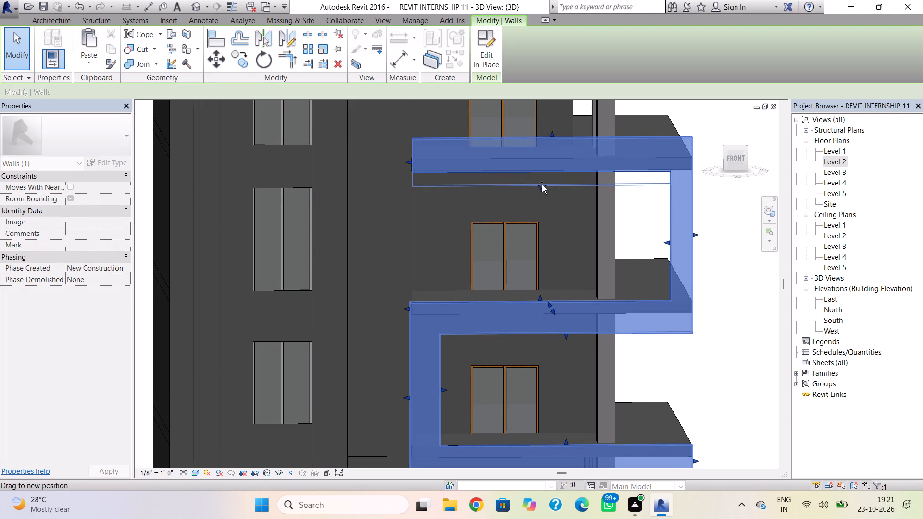
left_click_drag(542, 185, 543, 186)
left_click_drag(553, 133, 553, 154)
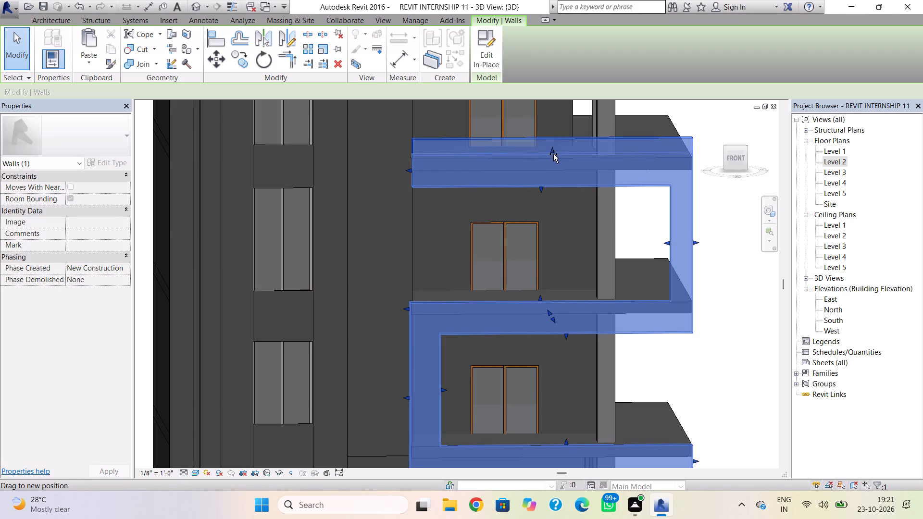
left_click_drag(553, 154, 554, 157)
left_click(564, 219)
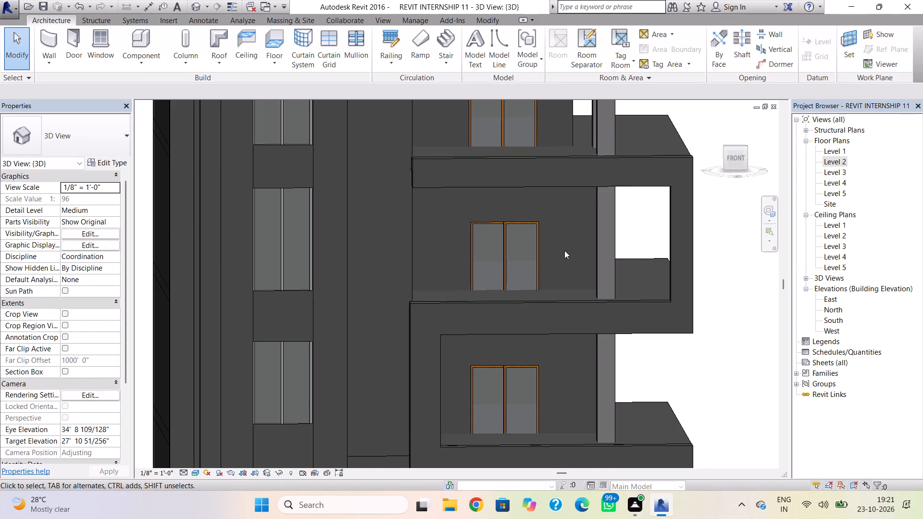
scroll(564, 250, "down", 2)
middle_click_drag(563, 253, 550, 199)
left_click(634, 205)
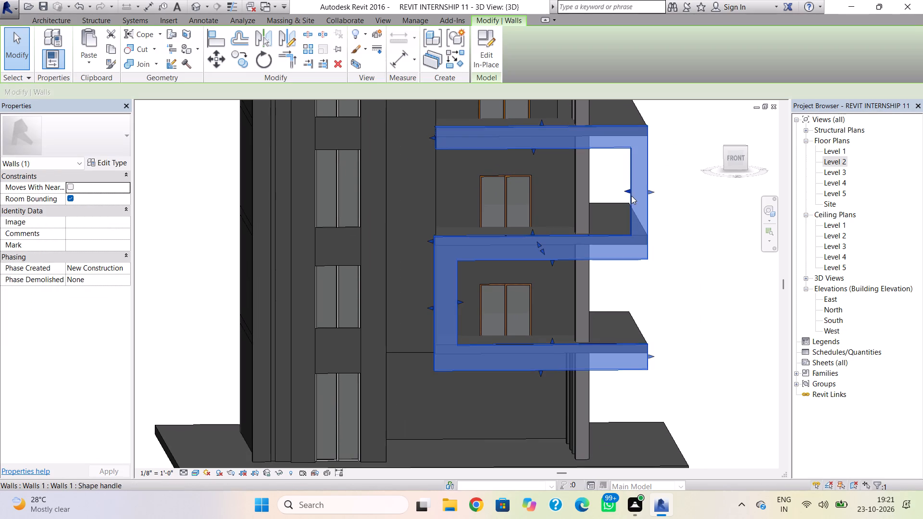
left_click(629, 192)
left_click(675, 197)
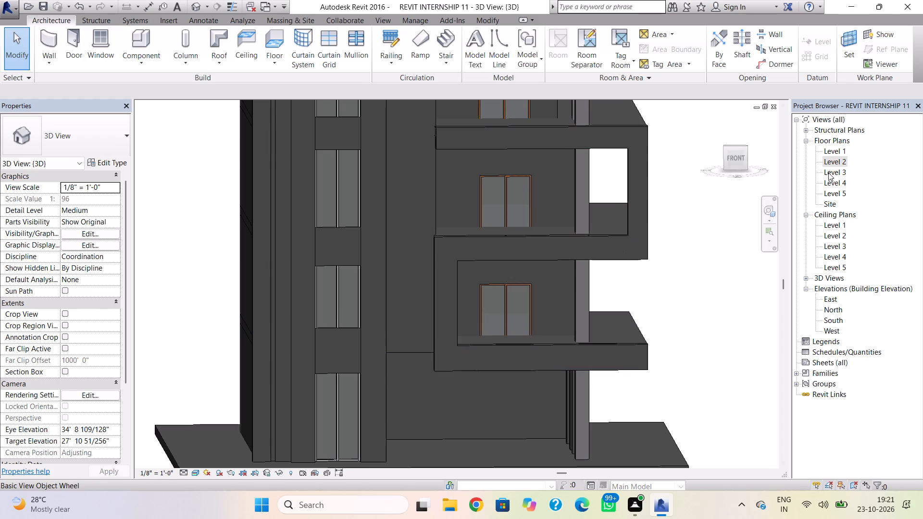
On the Level 2 plan, create a railing along the balcony's front edge, about 21' long, and outer side edge, about 35' 10".
left_click(836, 160)
left_click(836, 160)
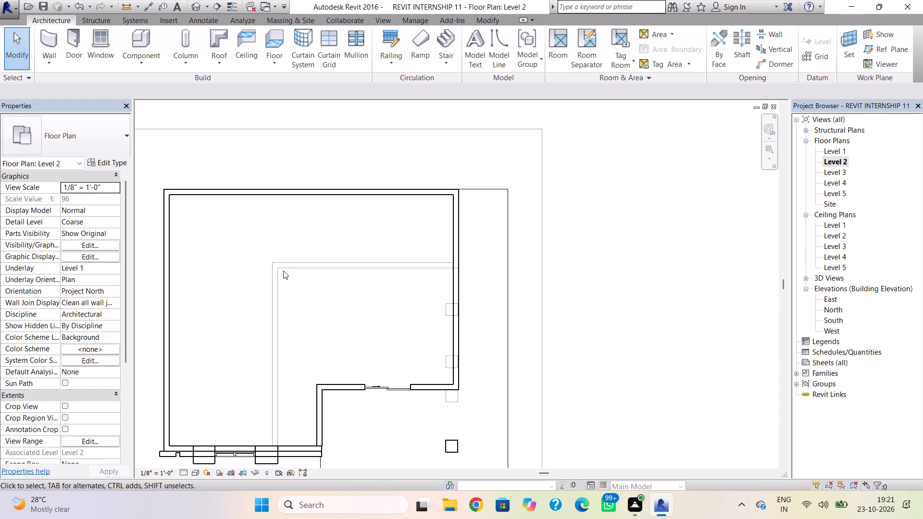
scroll(337, 177, "down", 3)
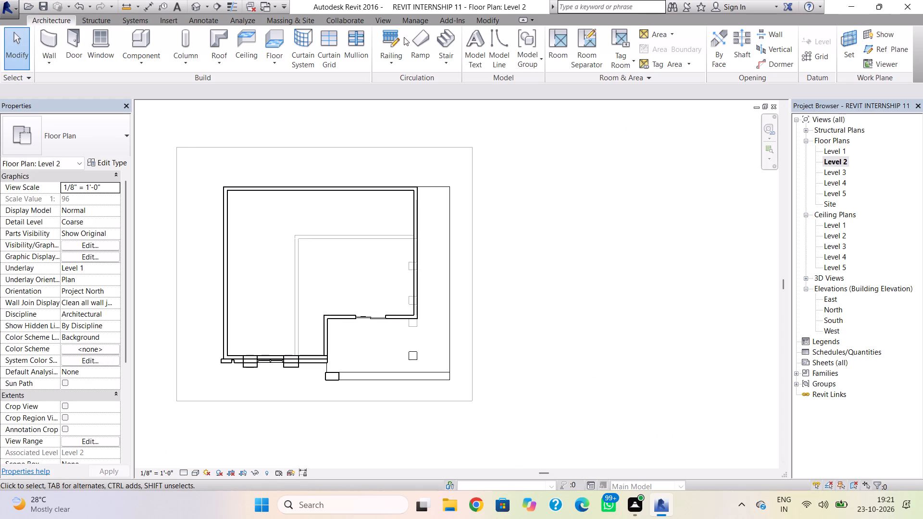
left_click(405, 37)
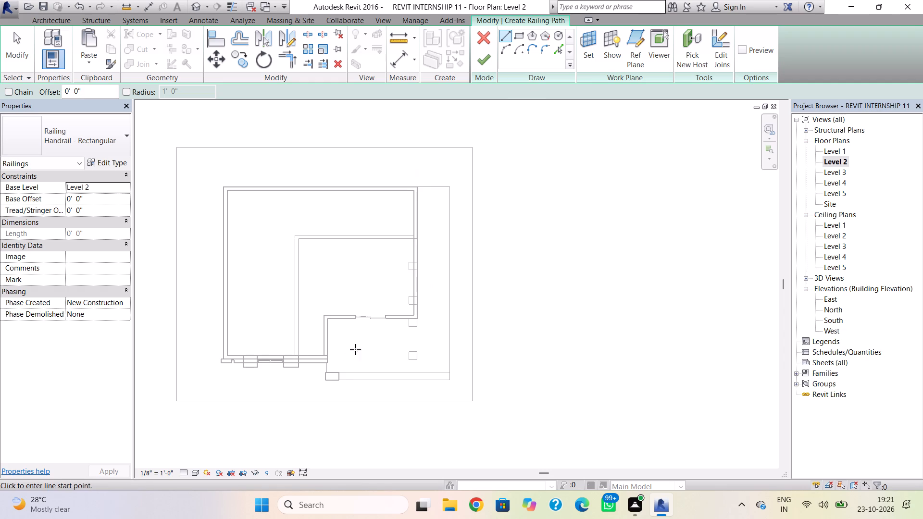
scroll(348, 365, "up", 4)
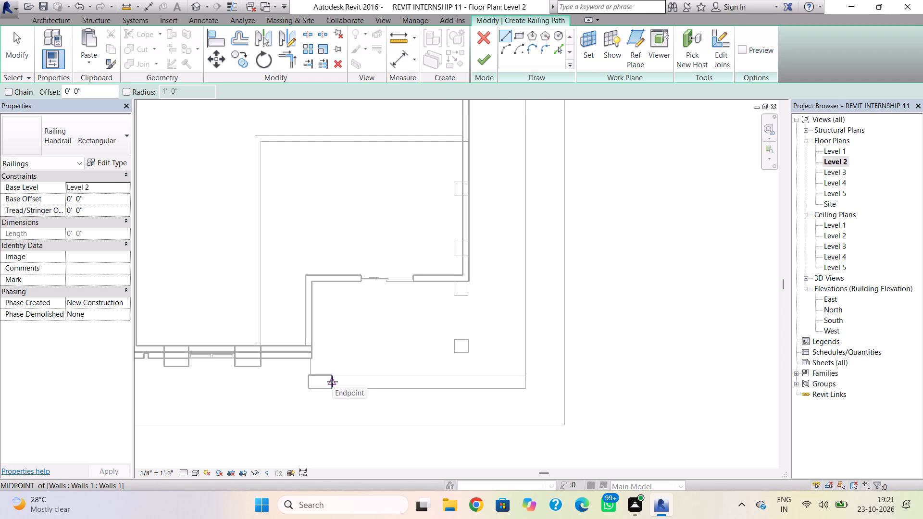
left_click(332, 382)
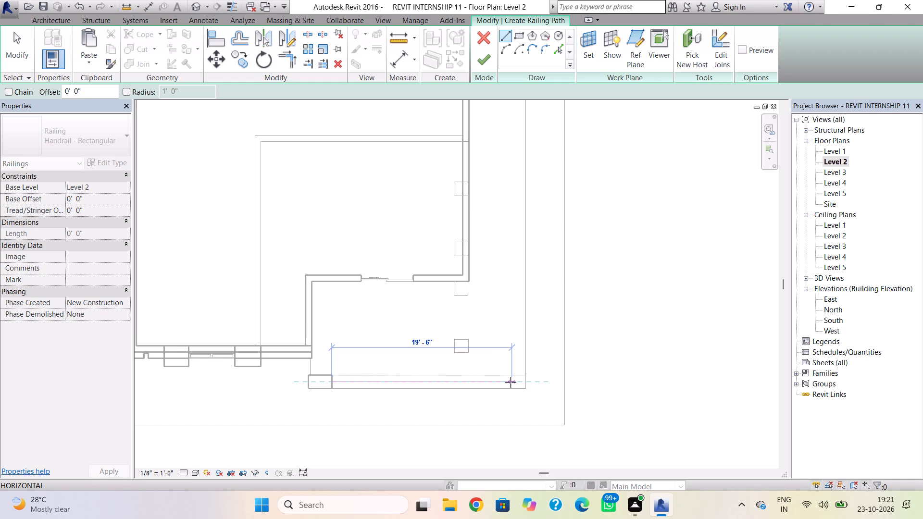
left_click(523, 383)
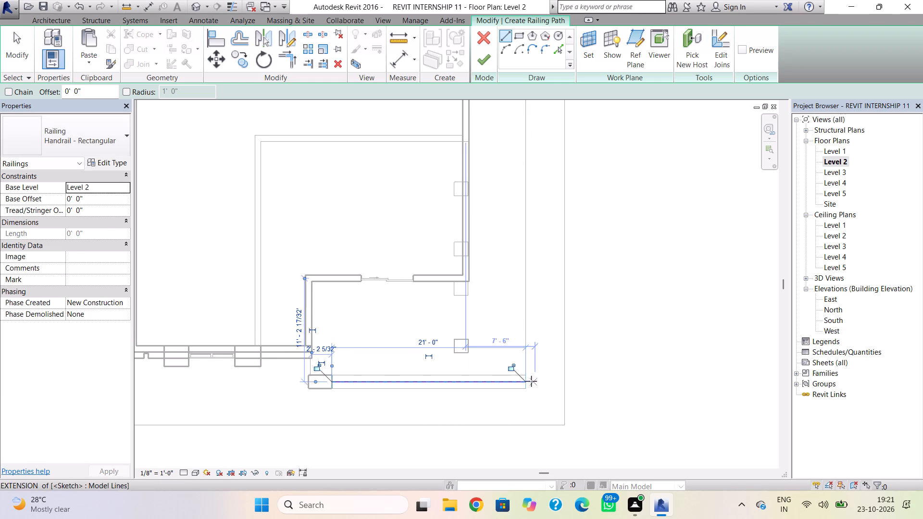
left_click(525, 380)
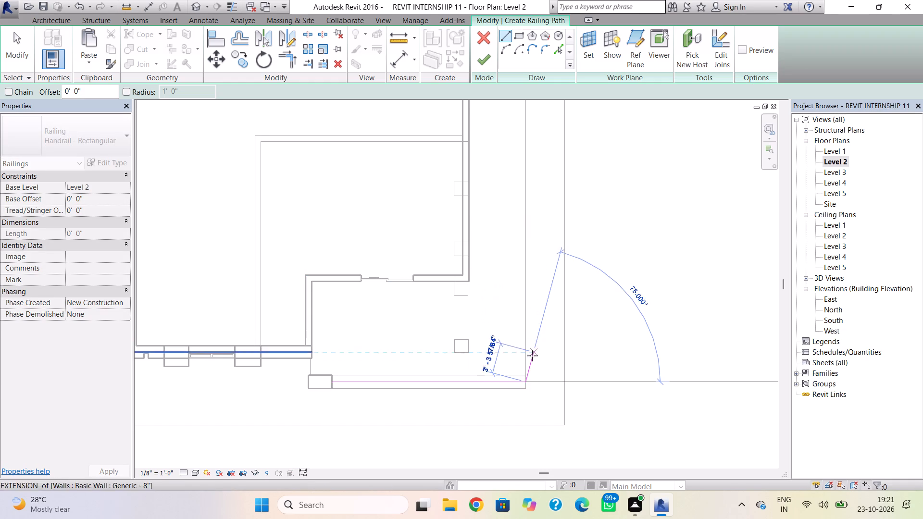
middle_click_drag(522, 215, 519, 270)
scroll(520, 231, "down", 1)
scroll(523, 260, "up", 1)
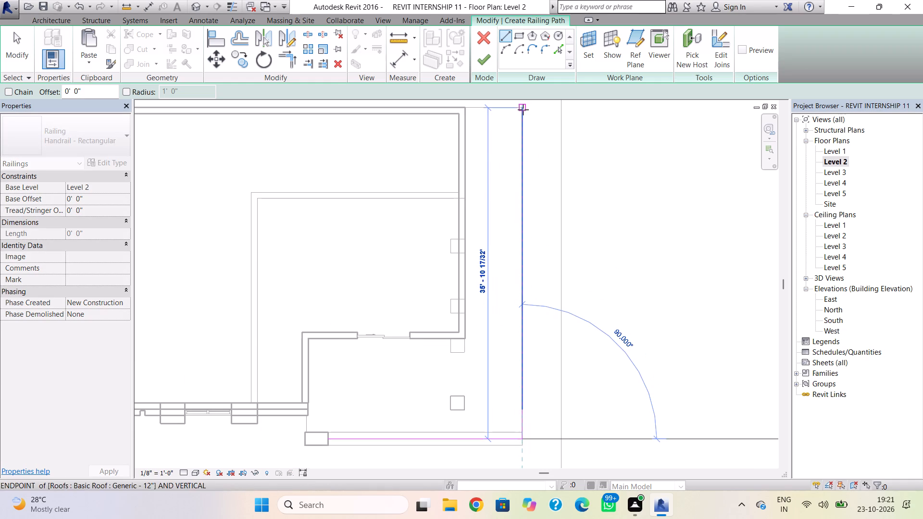
left_click(523, 110)
left_click(486, 61)
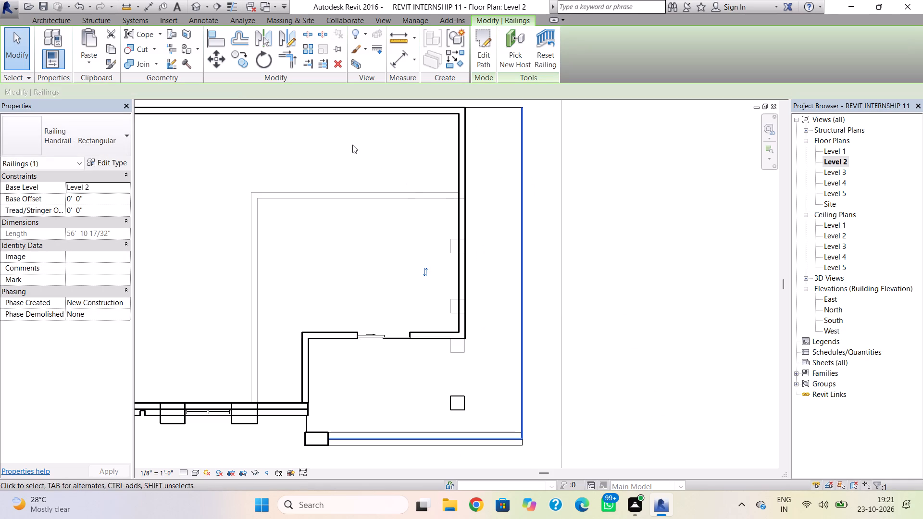
In the 3D view, change the new Level 2 balcony railing's type to Glass Panel - Bottom Fill.
left_click(194, 3)
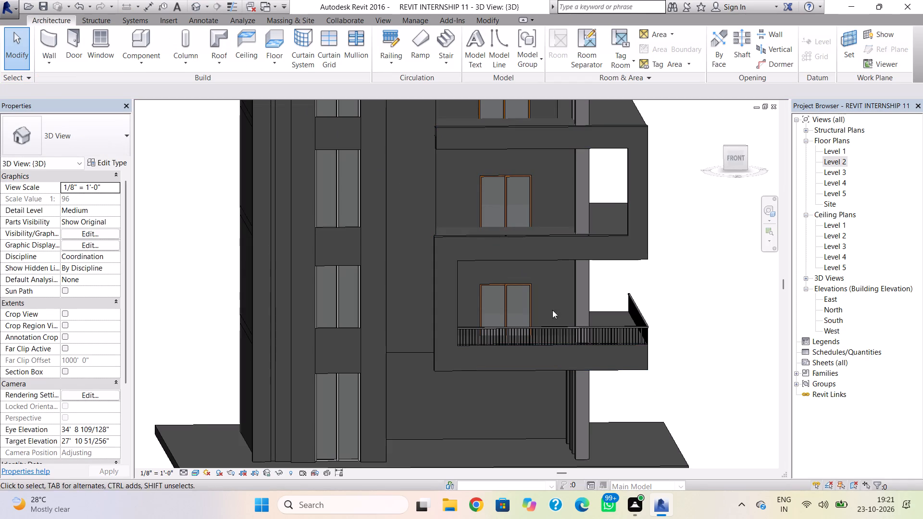
left_click(560, 331)
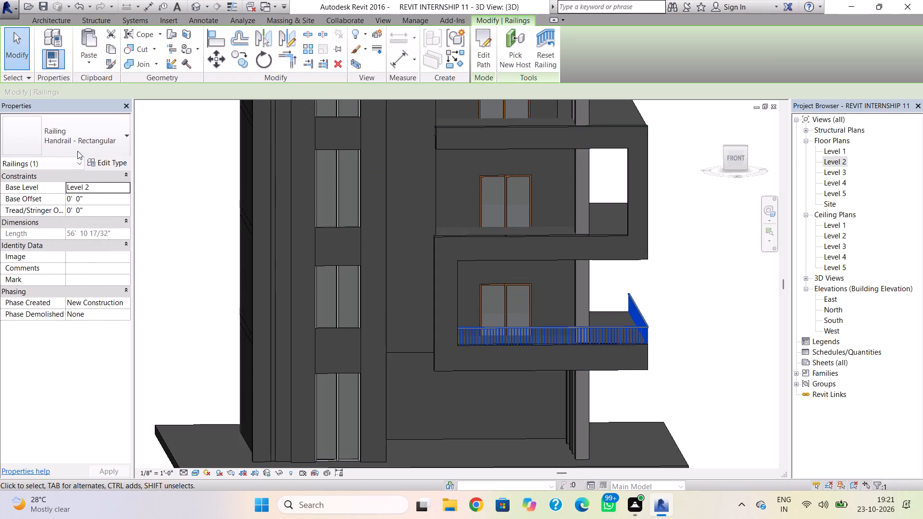
left_click(75, 140)
left_click(73, 190)
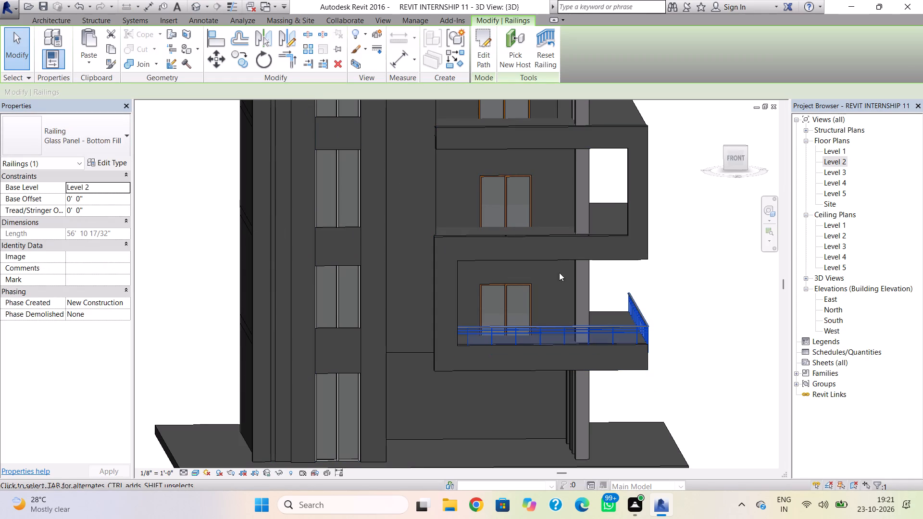
key("Escape")
On the Level 2 plan, create a railing about 6' long across the balcony's rear edge, from the outer corner to the house wall.
right_click_drag(714, 316, 658, 317, "shift")
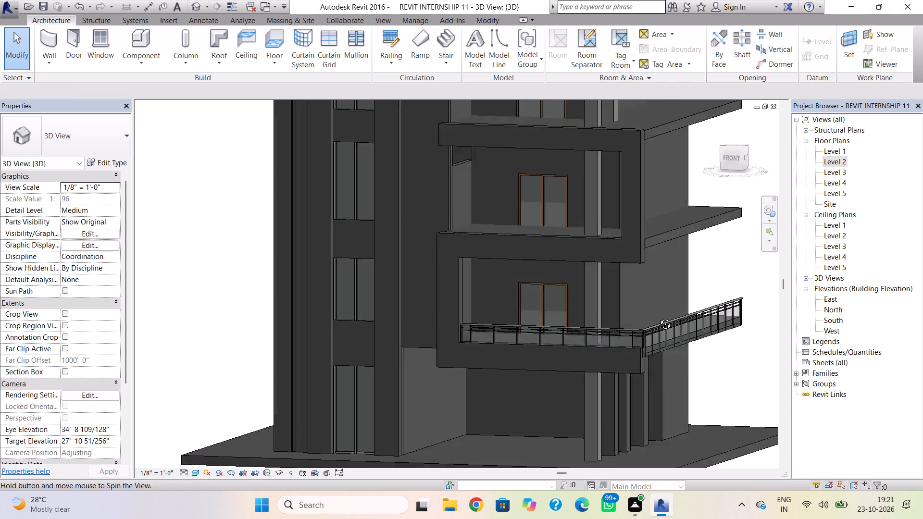
right_click_drag(658, 317, 611, 318, "shift")
scroll(624, 313, "down", 2)
middle_click_drag(619, 317, 395, 314)
right_click_drag(569, 306, 559, 314, "shift")
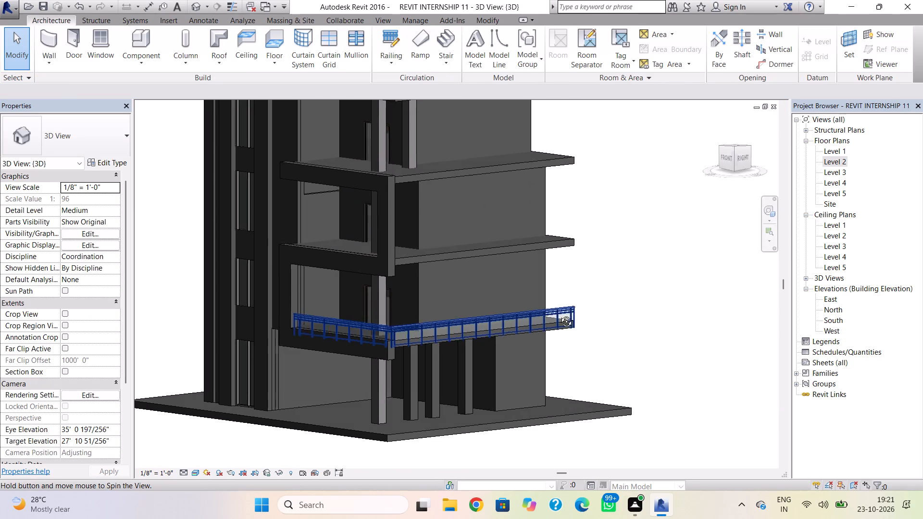
right_click_drag(559, 314, 469, 343, "shift")
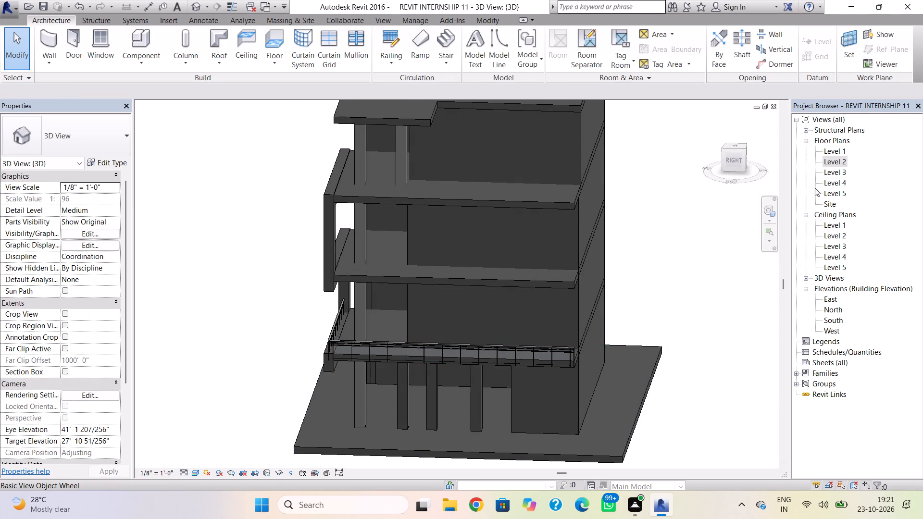
double_click(828, 162)
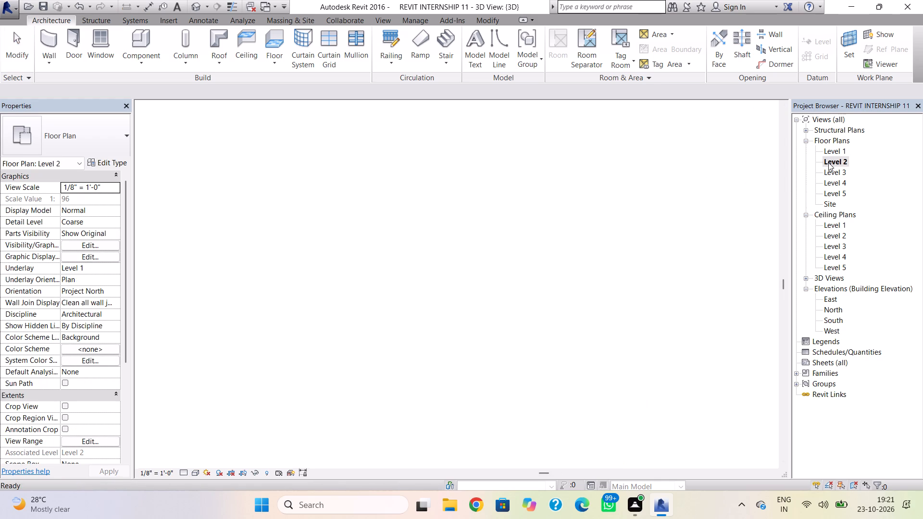
middle_click_drag(533, 236, 511, 309)
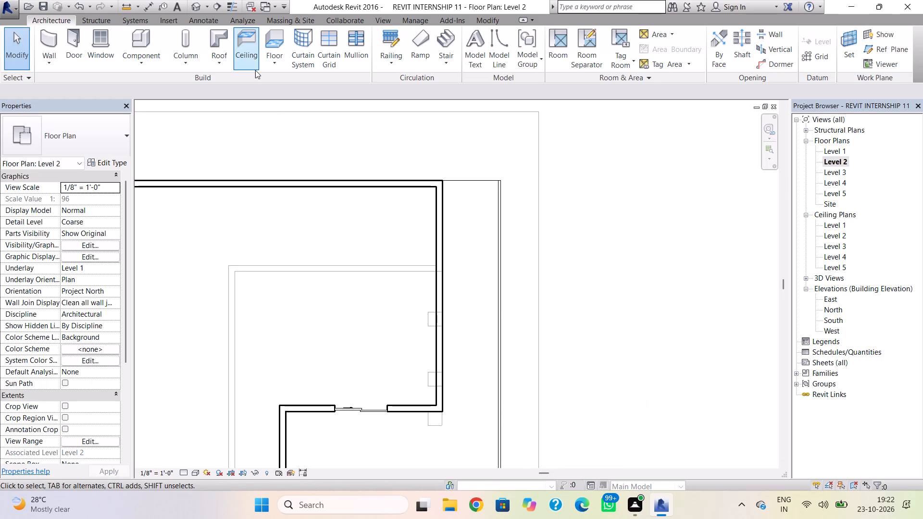
left_click(402, 45)
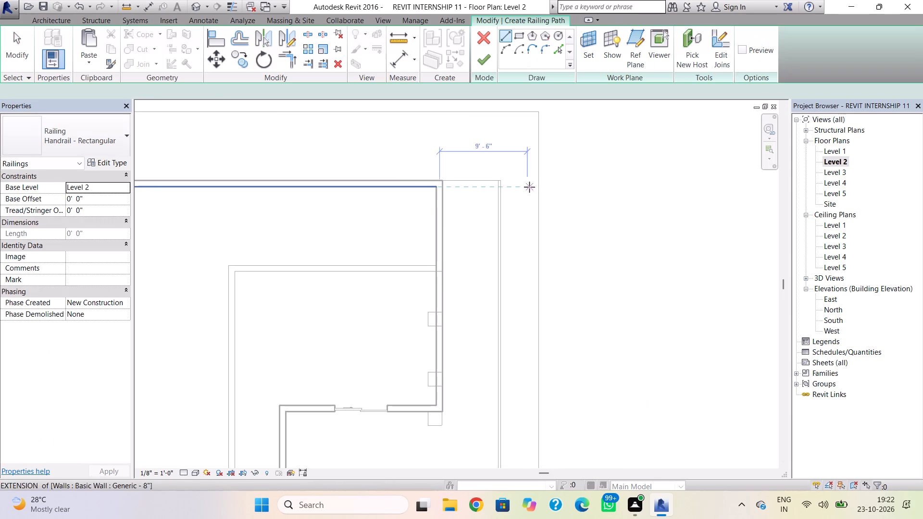
left_click(498, 183)
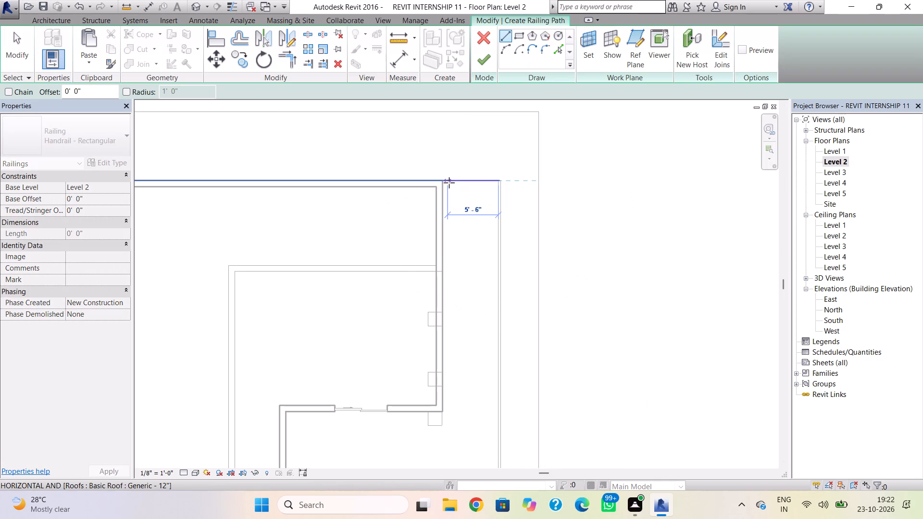
left_click(440, 181)
key("Escape")
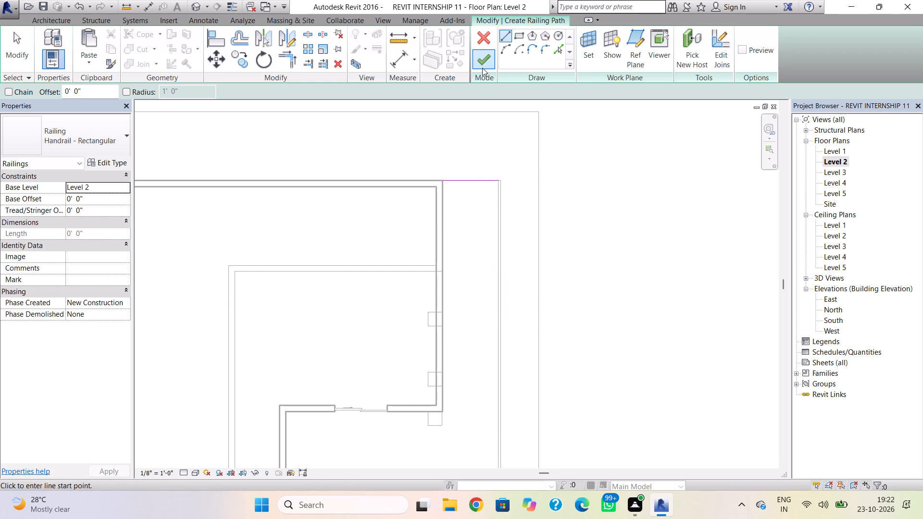
left_click(482, 64)
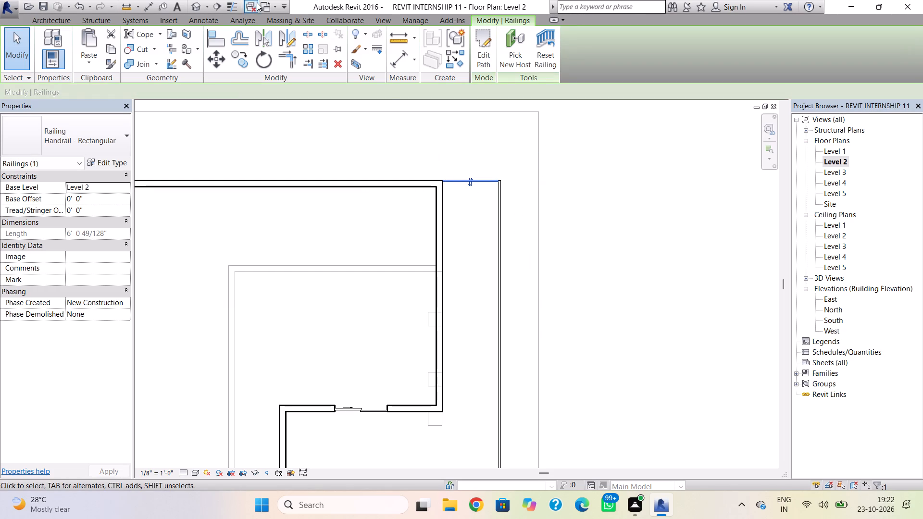
In the 3D view, change the short rear railing's type to Glass Panel - Bottom Fill.
left_click(195, 9)
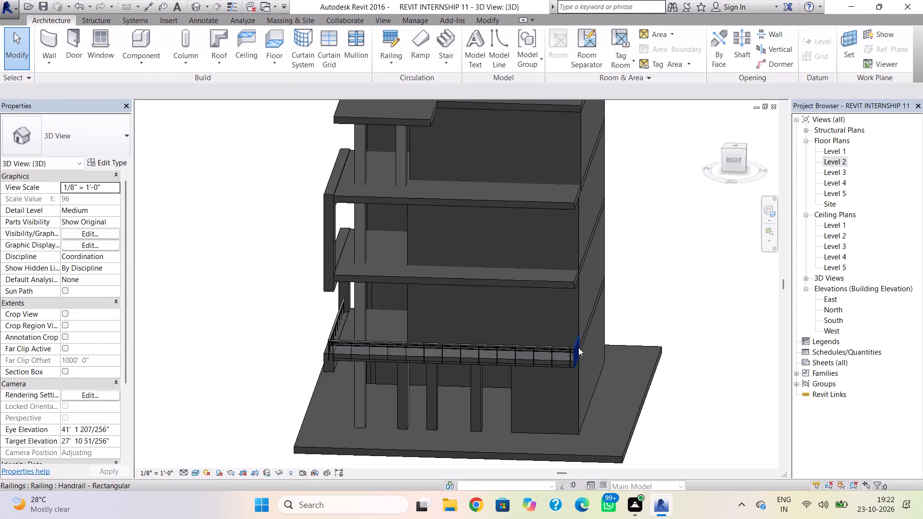
left_click(578, 347)
left_click(116, 141)
left_click(74, 193)
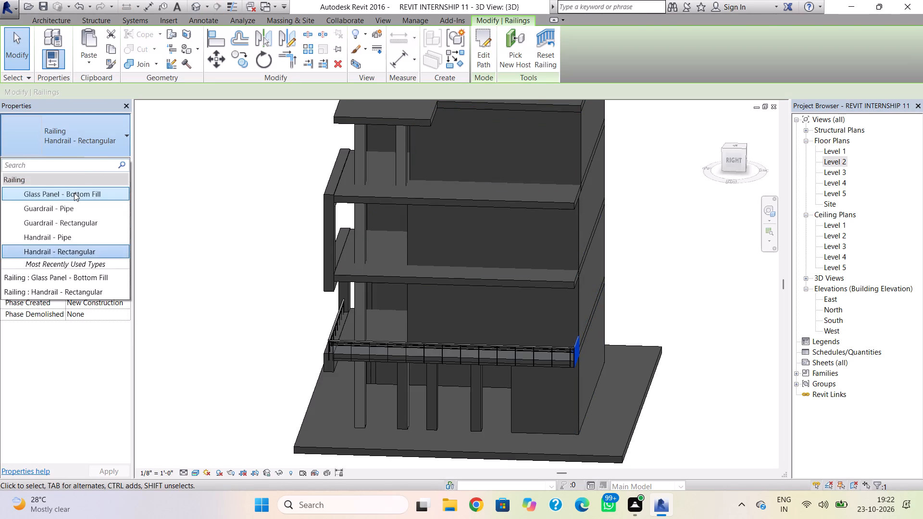
key("Escape")
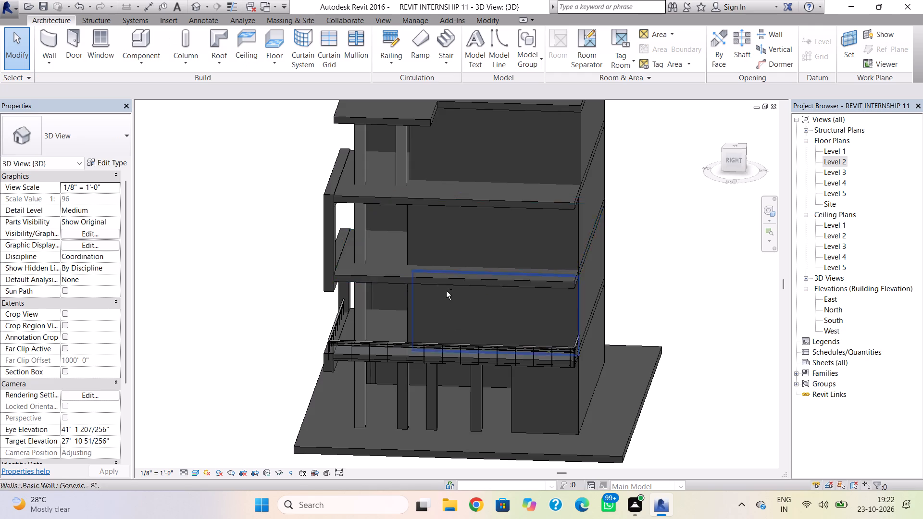
Copy both Level 2 balcony glass railings and paste them aligned to Level 3.
right_click_drag(460, 294, 654, 271, "shift")
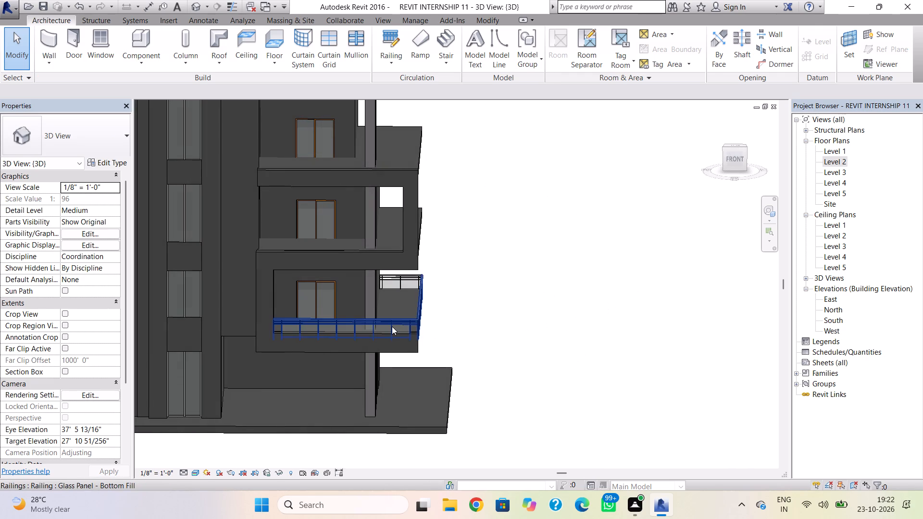
left_click(392, 326)
left_click(408, 272, "ctrl")
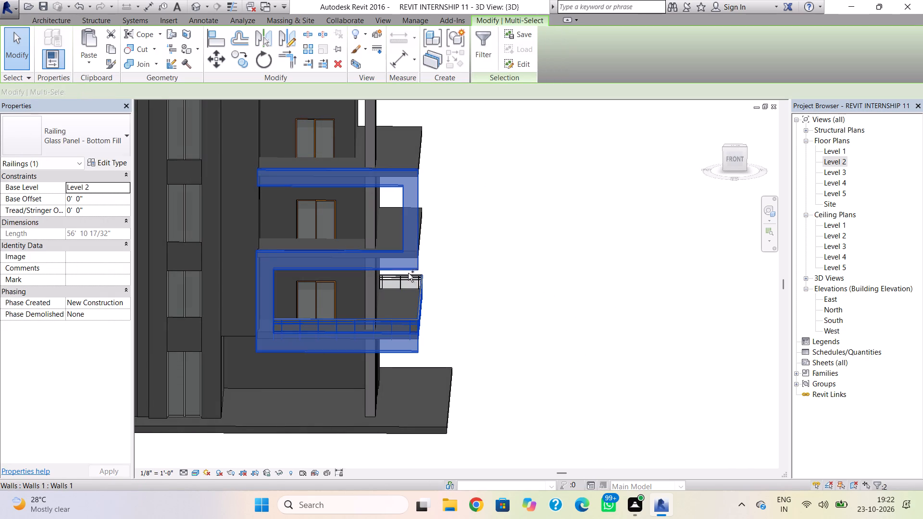
key("Escape")
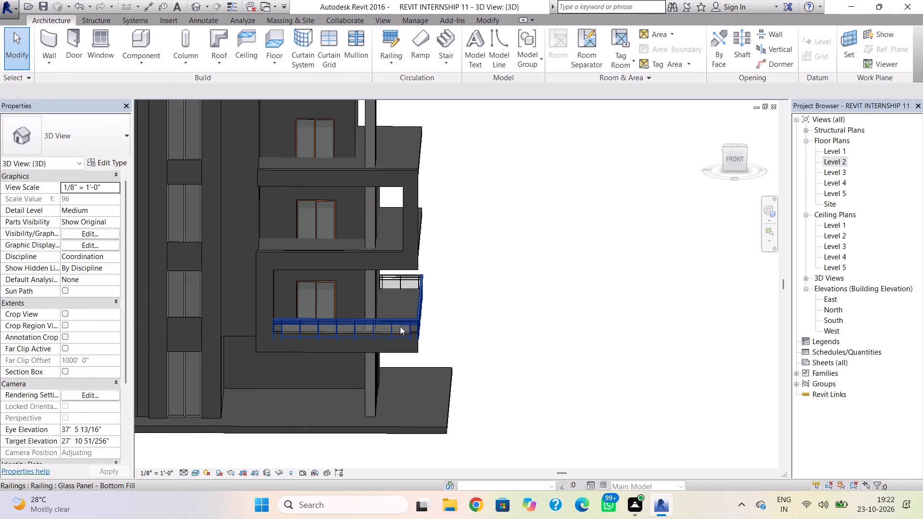
left_click(400, 326)
left_click(409, 278, "ctrl")
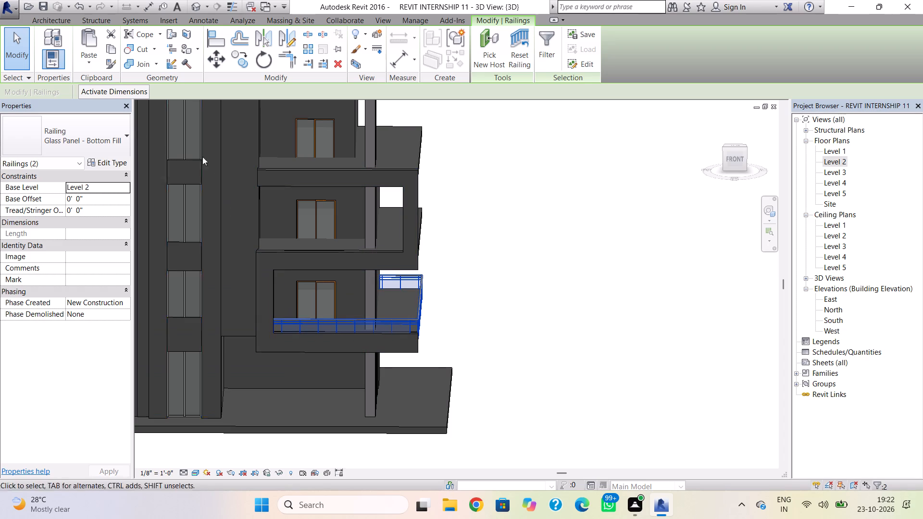
left_click(108, 46)
left_click(95, 59)
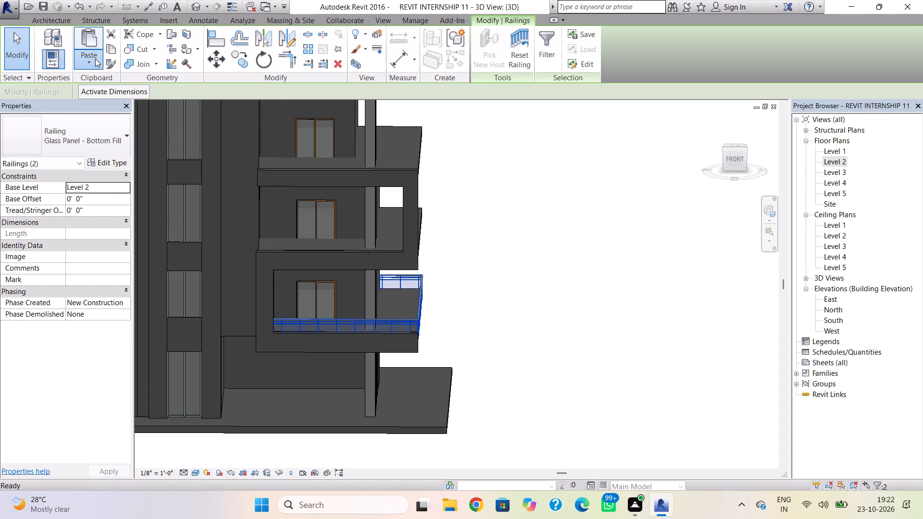
left_click(166, 115)
left_click(412, 177)
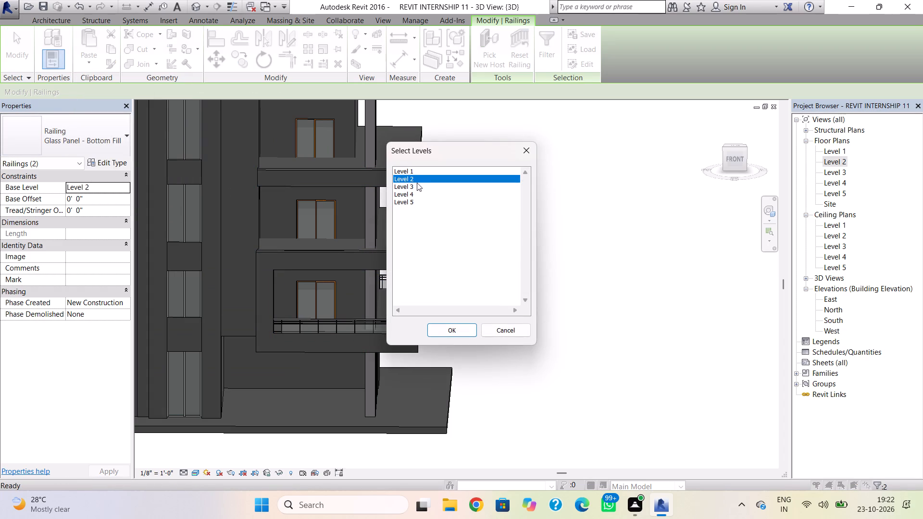
left_click(404, 185)
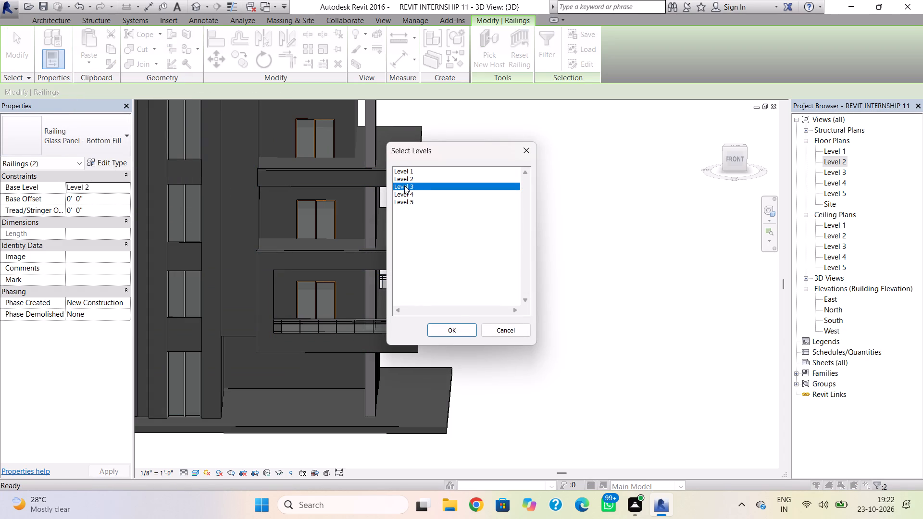
left_click(457, 329)
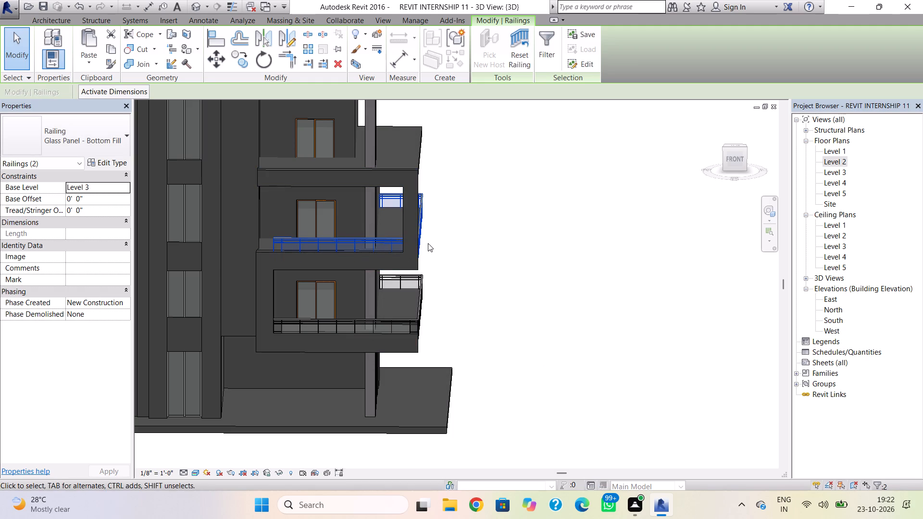
On the Level 3 plan, extend the railing's front path segment to the balcony's inner end, making the railing about 59' 5" long overall.
double_click(838, 172)
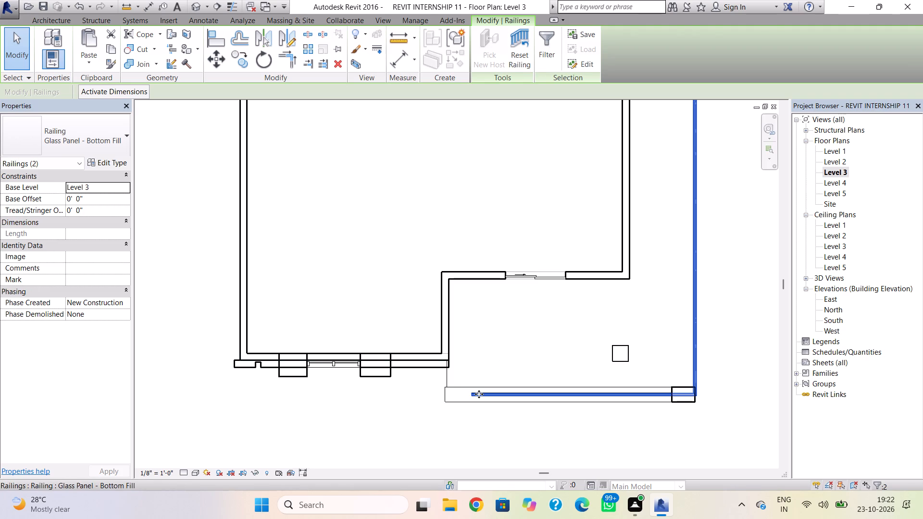
double_click(479, 394)
left_click(475, 393)
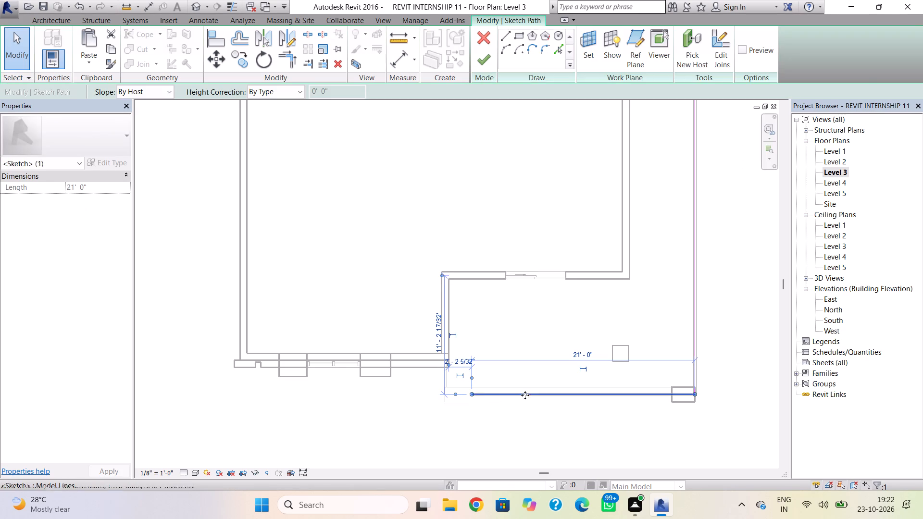
left_click_drag(470, 391, 449, 393)
left_click(521, 326)
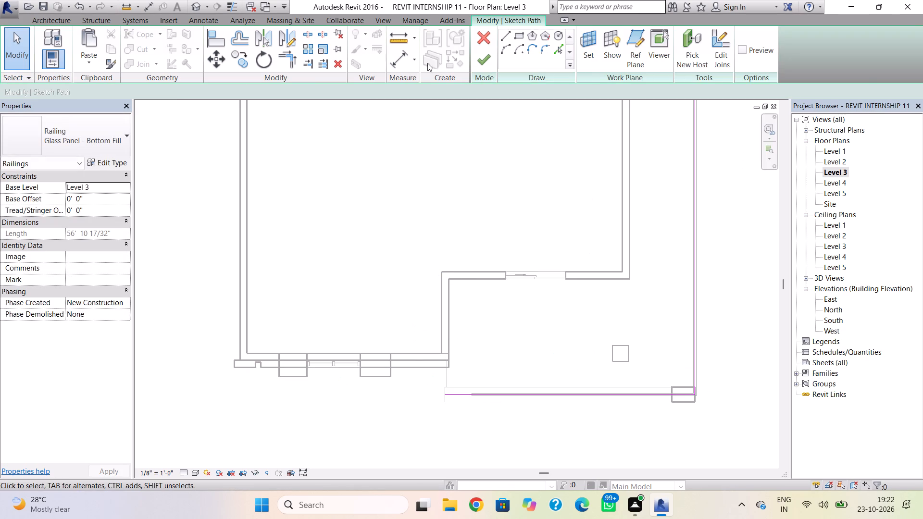
left_click(487, 64)
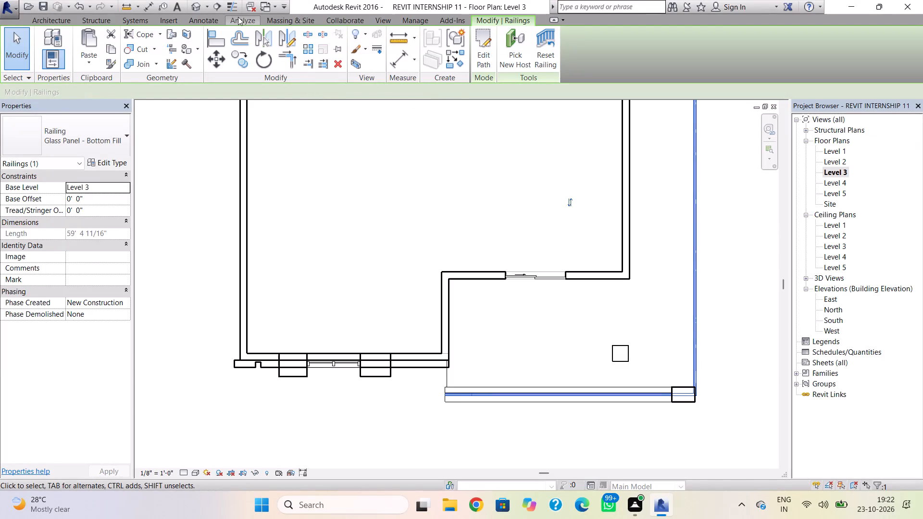
In the 3D view, copy both Level 3 balcony railings and paste them aligned to Level 4.
left_click(198, 6)
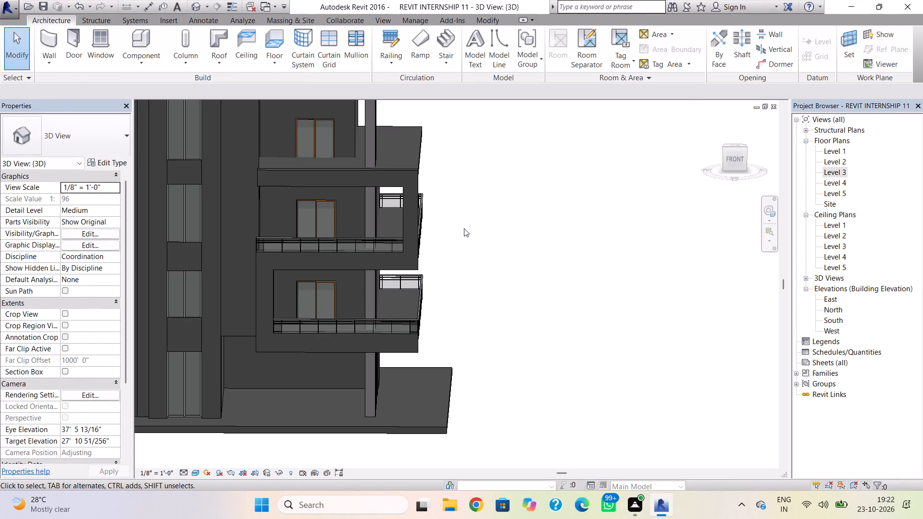
right_click_drag(433, 235, 309, 250, "shift")
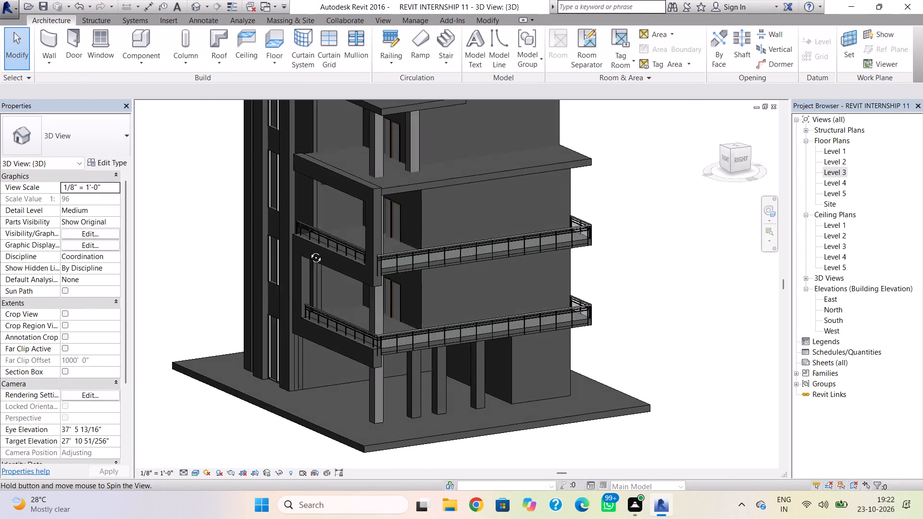
right_click_drag(309, 250, 284, 238, "shift")
left_click(375, 248)
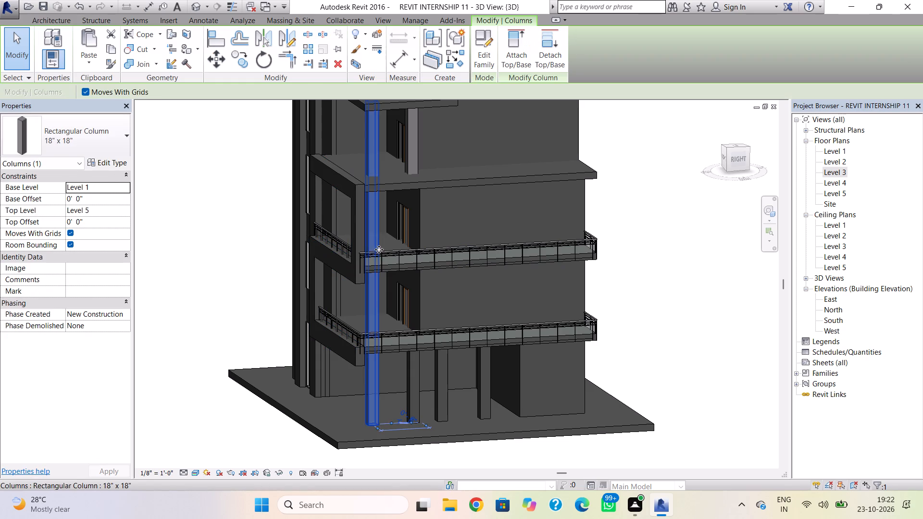
left_click(397, 257)
right_click_drag(427, 259, 571, 253, "shift")
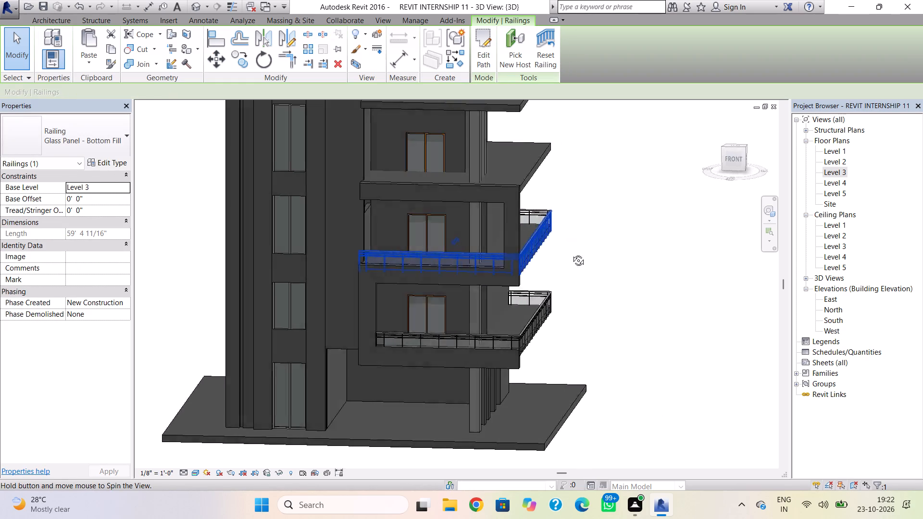
right_click_drag(571, 253, 579, 250, "shift")
scroll(586, 247, "down", 1)
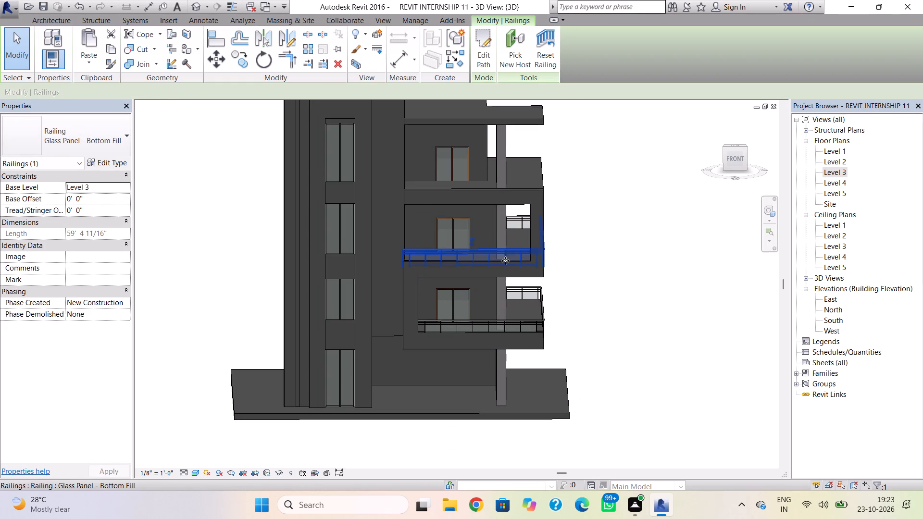
left_click(504, 259)
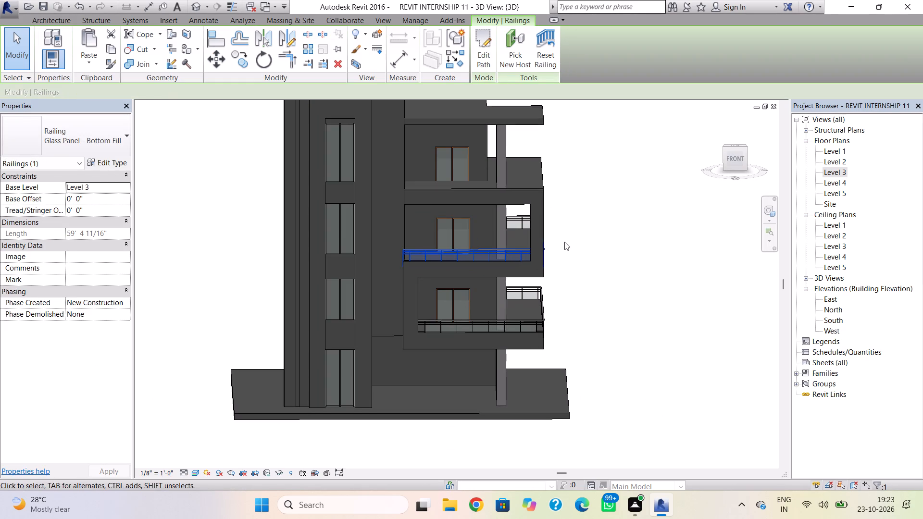
left_click(523, 222, "ctrl")
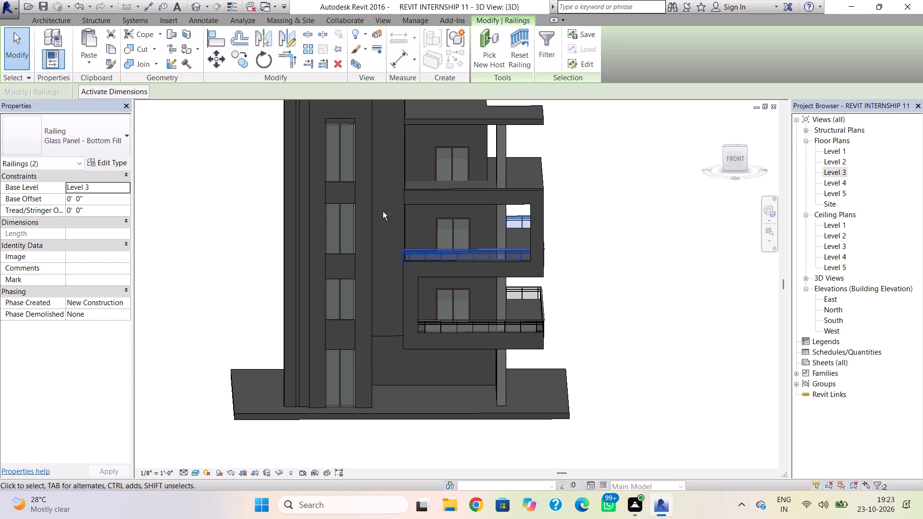
left_click(113, 52)
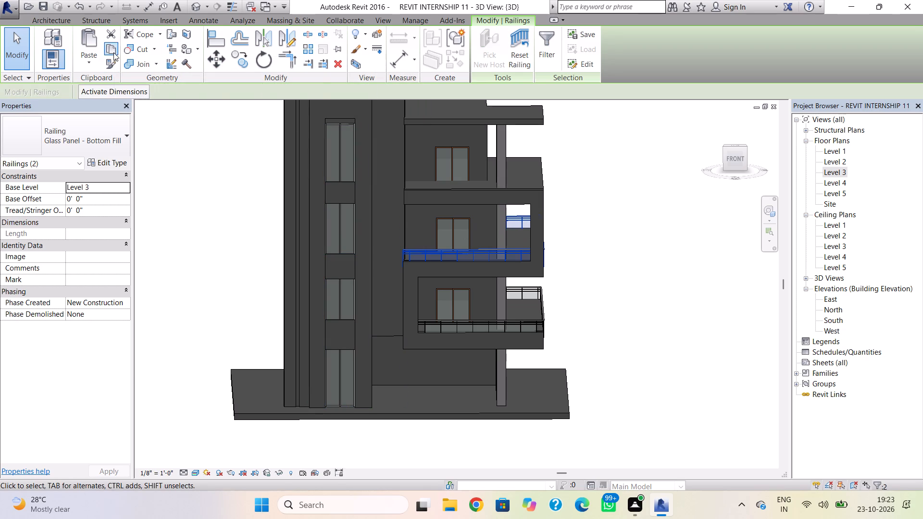
left_click(80, 59)
left_click(97, 103)
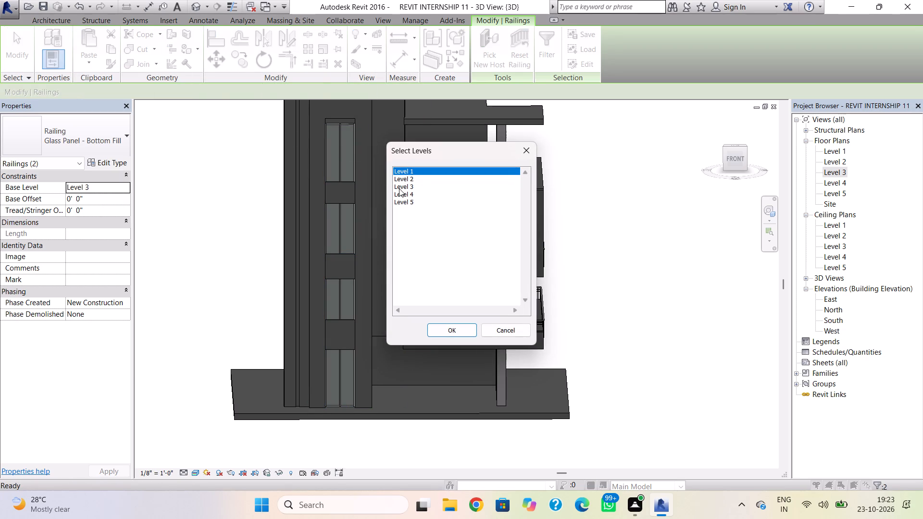
left_click(401, 195)
left_click(452, 327)
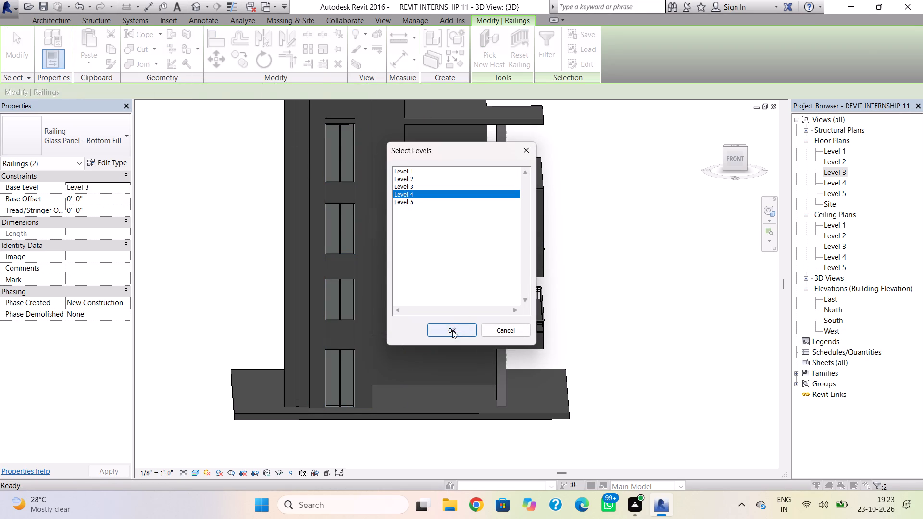
key("Escape")
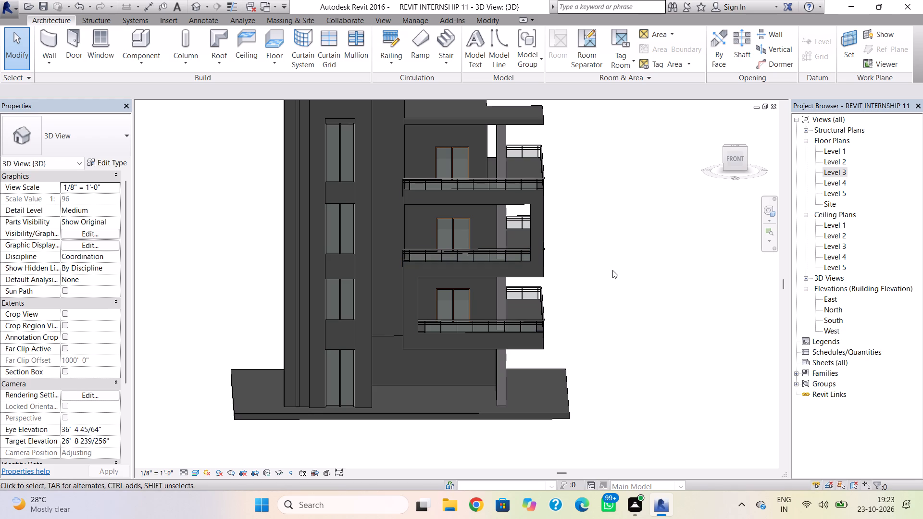
Place a vertical wall reveal on the front wall between the tall window strip and the balconies, beside the window strip's edge.
left_click(388, 329)
left_click(53, 65)
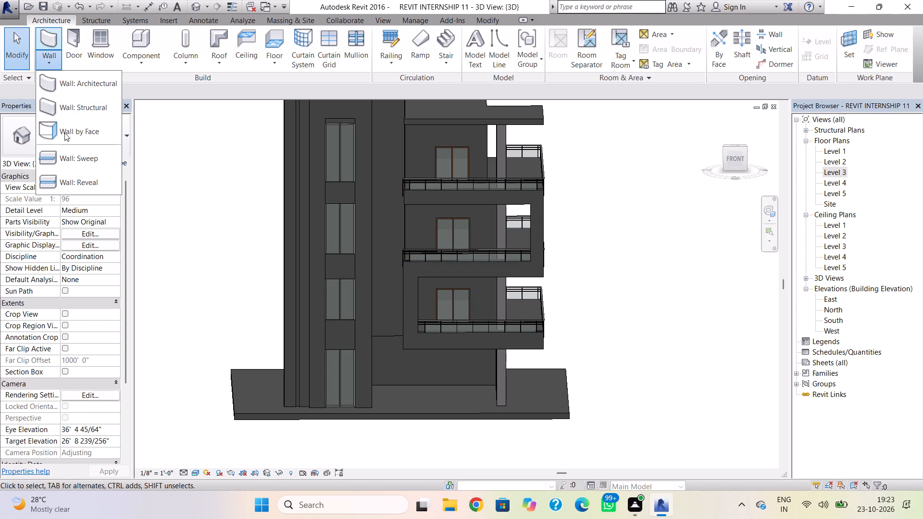
left_click(67, 172)
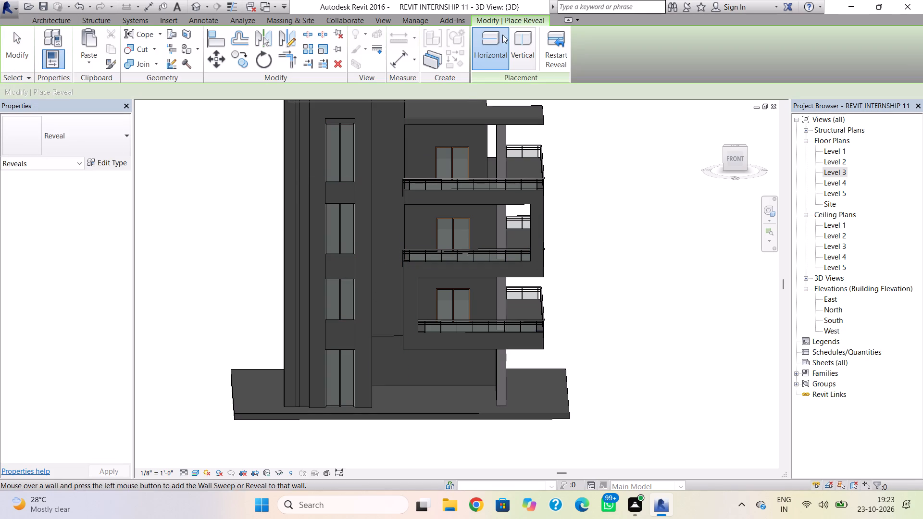
left_click(517, 34)
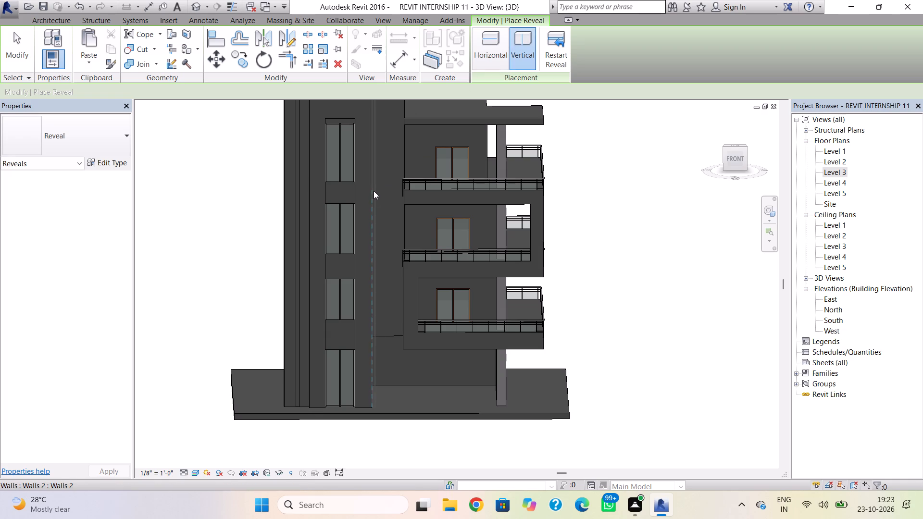
left_click(372, 192)
left_click(381, 193)
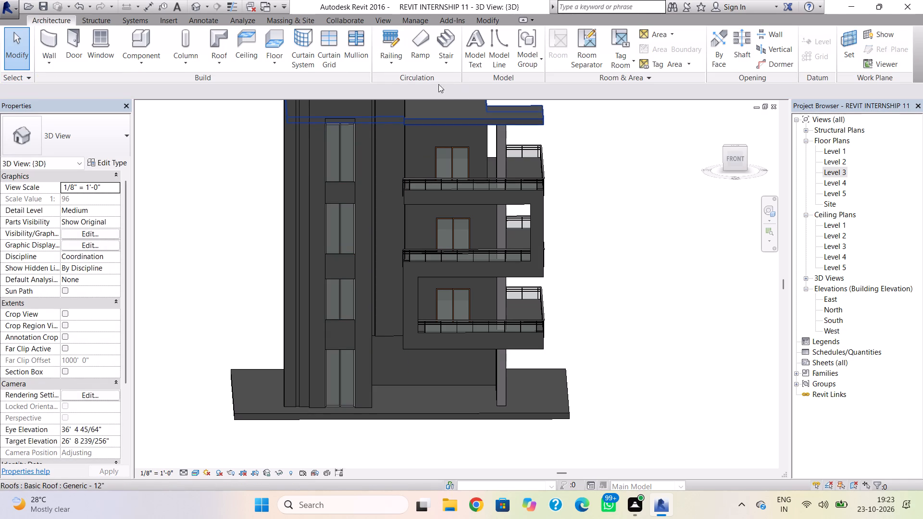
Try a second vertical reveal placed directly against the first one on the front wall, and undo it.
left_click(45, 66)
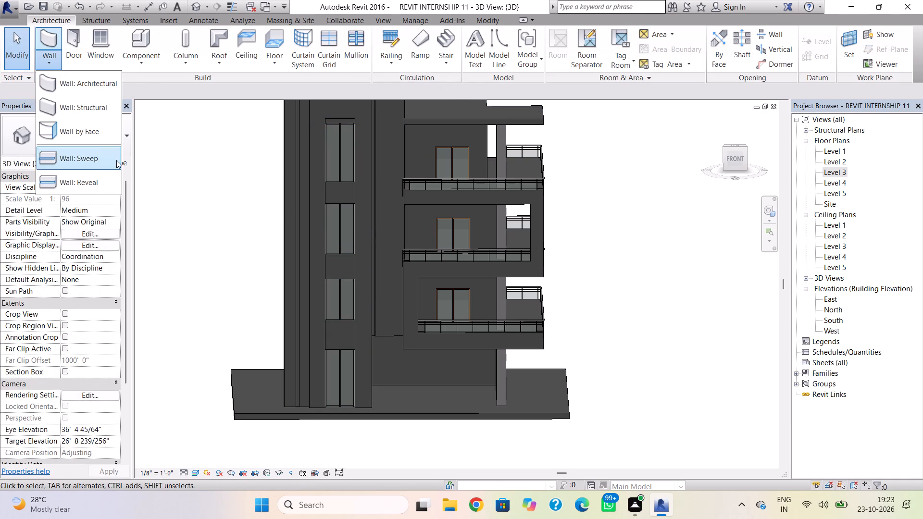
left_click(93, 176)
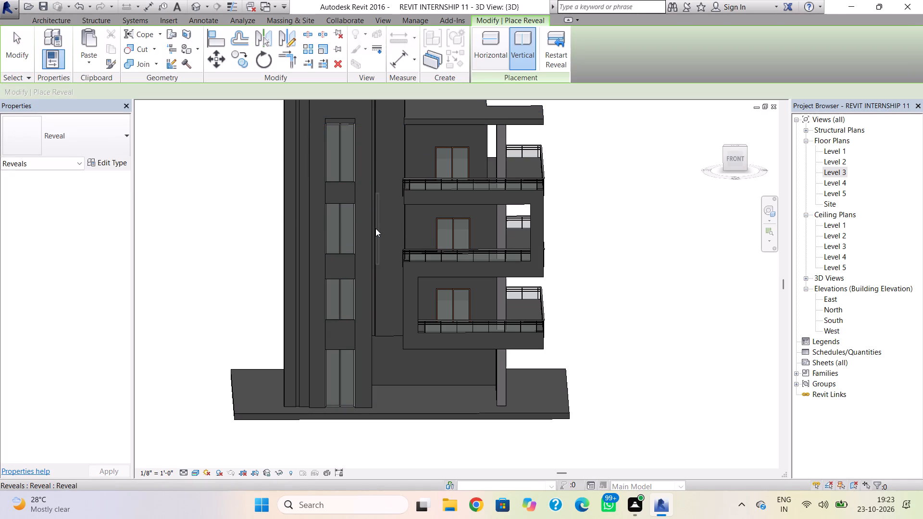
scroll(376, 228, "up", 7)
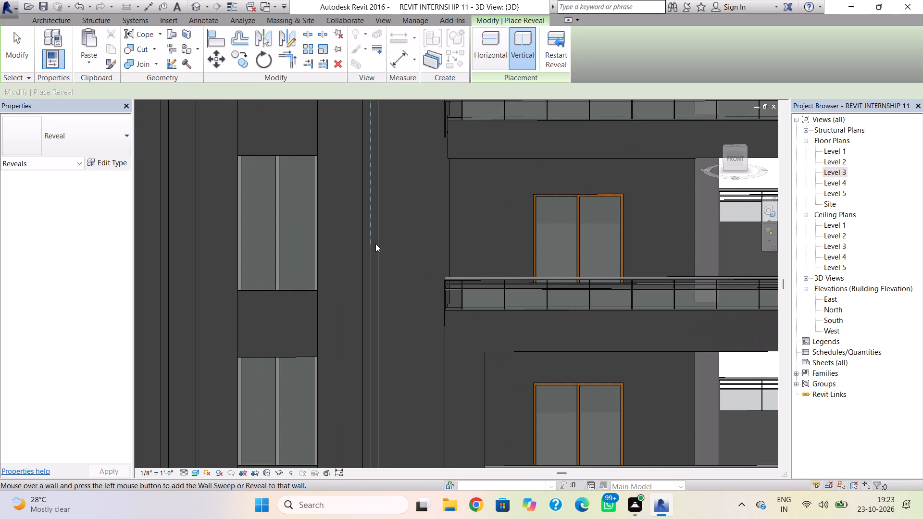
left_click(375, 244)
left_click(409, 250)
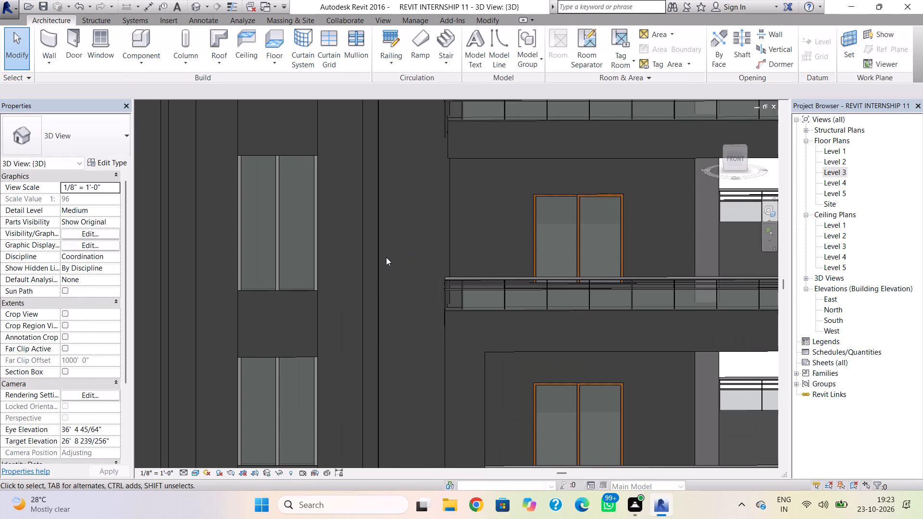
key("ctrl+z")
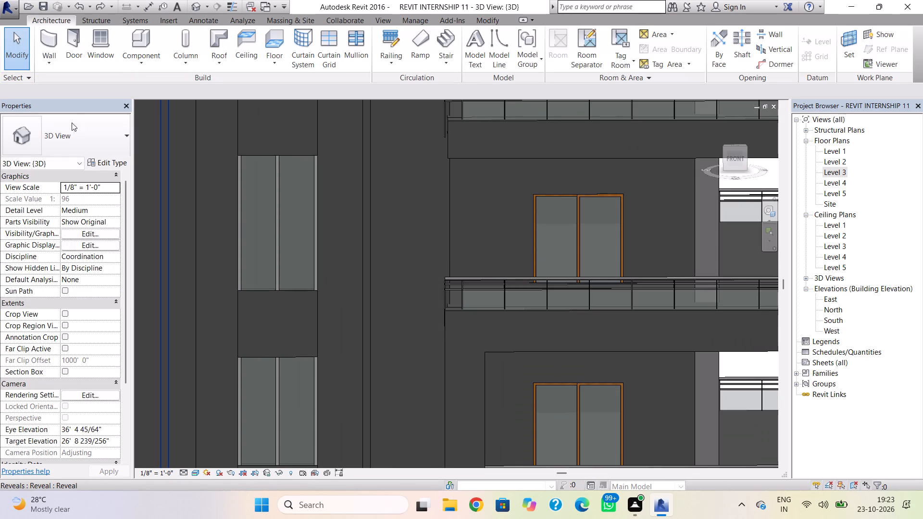
Place three vertical wall reveals on the front wall, evenly spaced in a row from the existing reveal toward the balconies.
left_click(45, 56)
left_click(86, 179)
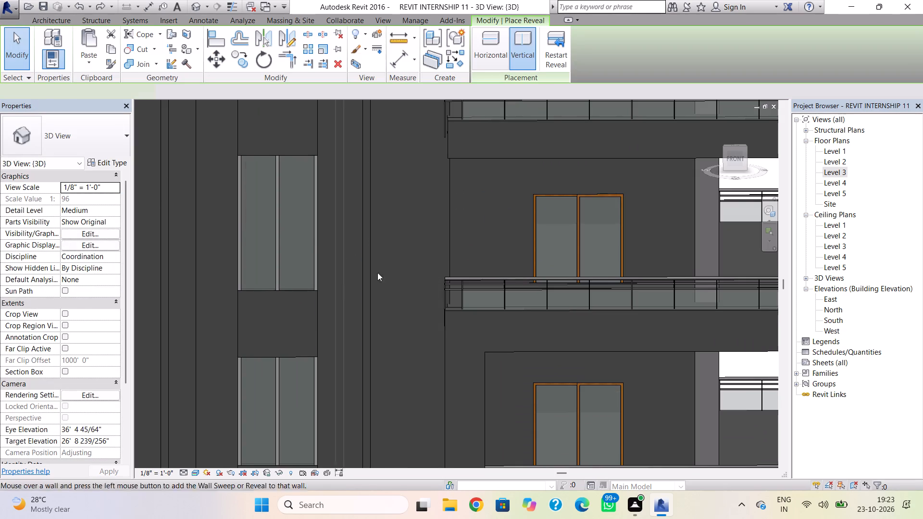
left_click(378, 283)
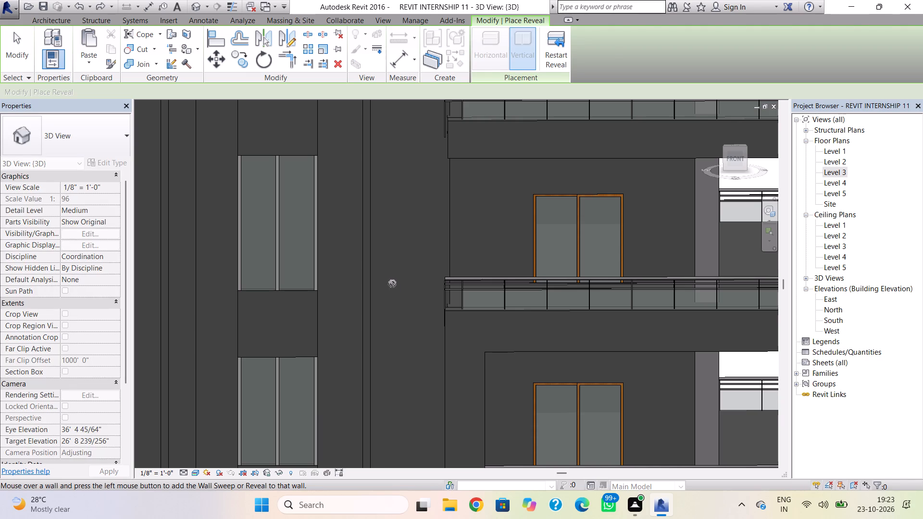
left_click(392, 284)
left_click(44, 63)
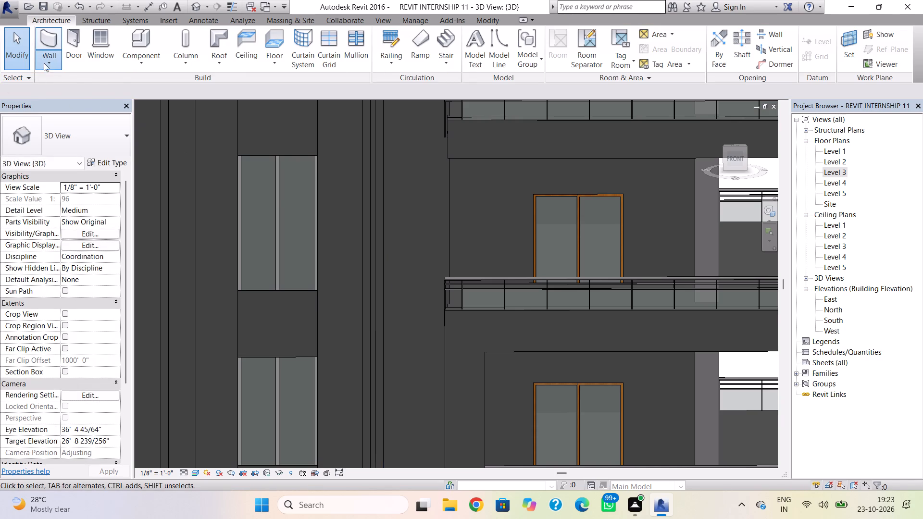
left_click(89, 185)
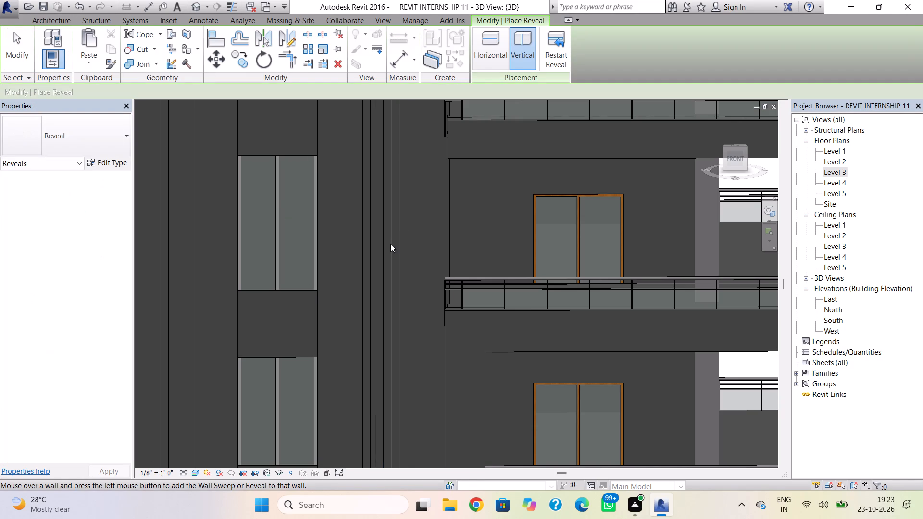
scroll(390, 246, "up", 4)
left_click(387, 246)
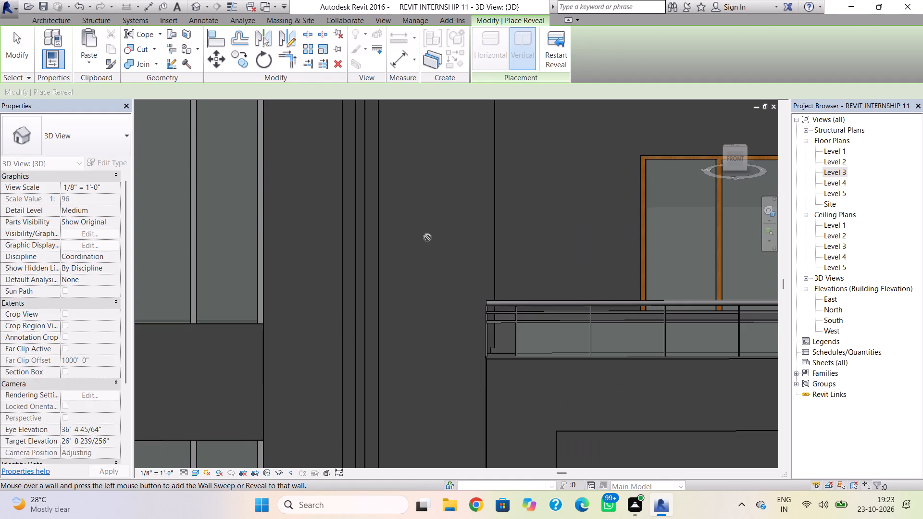
left_click(427, 237)
left_click(56, 66)
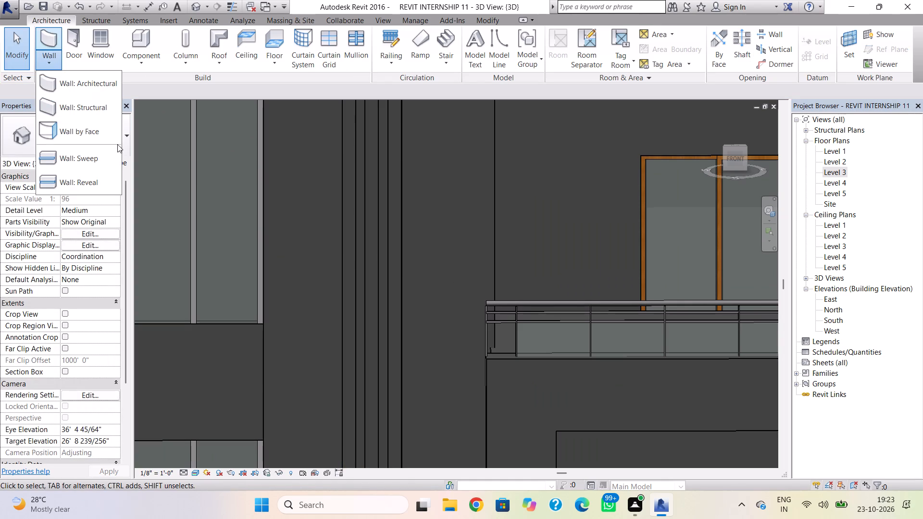
left_click(98, 176)
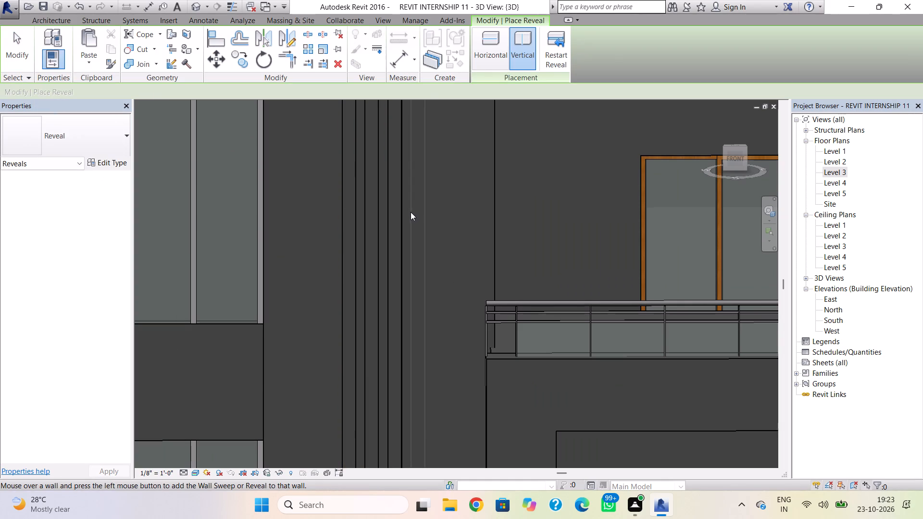
left_click(411, 212)
left_click(415, 212)
left_click(452, 210)
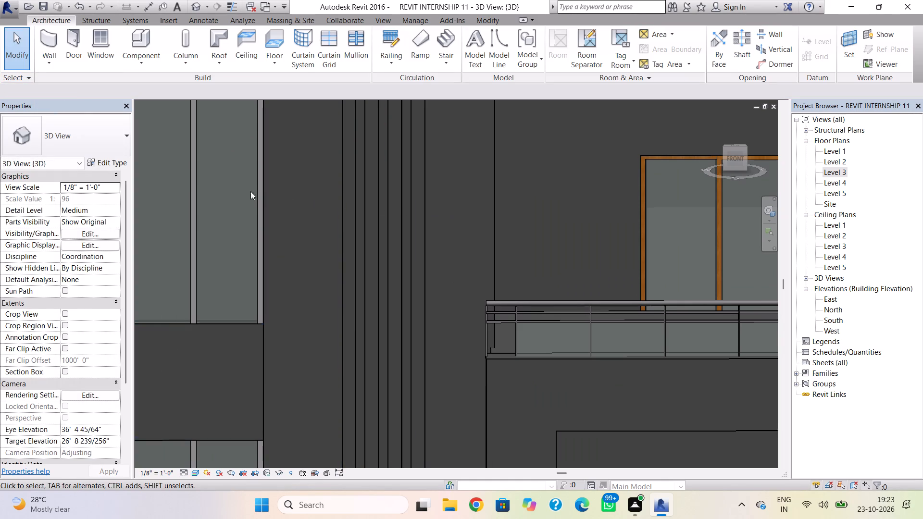
Place three more vertical reveals at the same spacing, finishing the row at the front wall's edge beside the balconies.
left_click(46, 54)
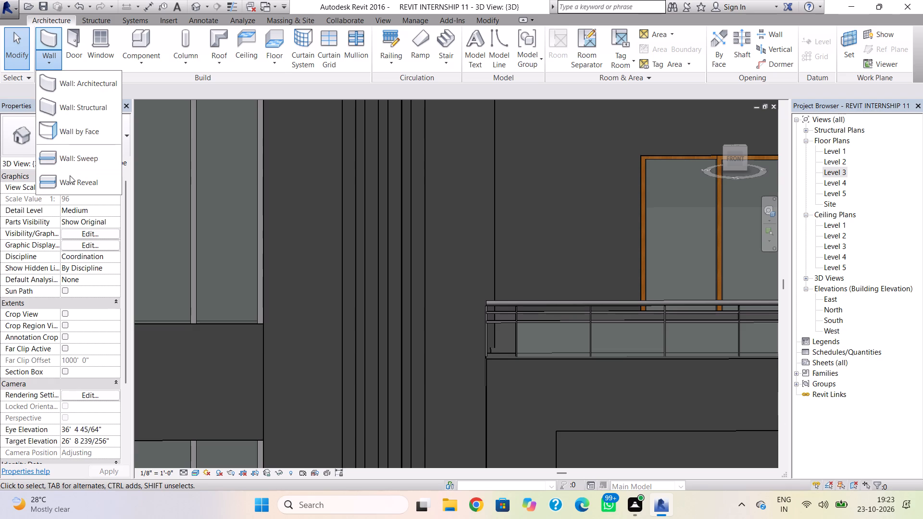
left_click(70, 175)
double_click(434, 213)
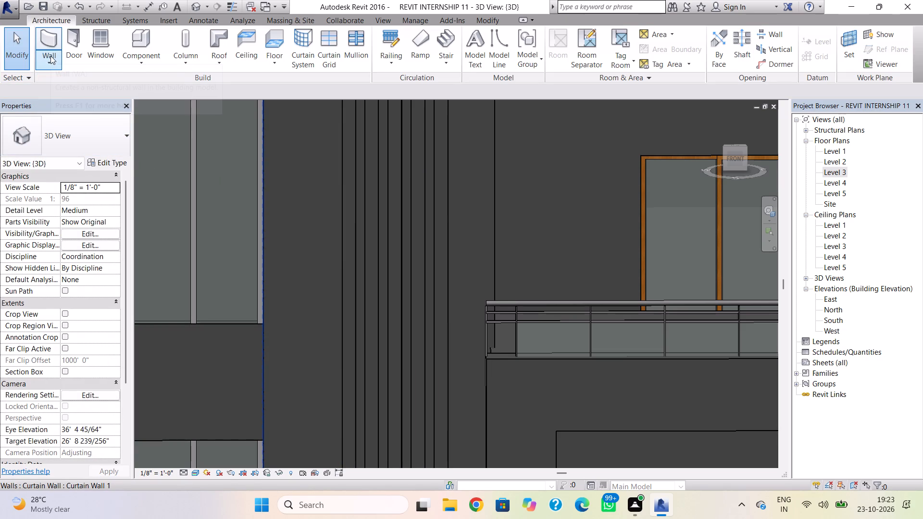
left_click(50, 56)
left_click(74, 177)
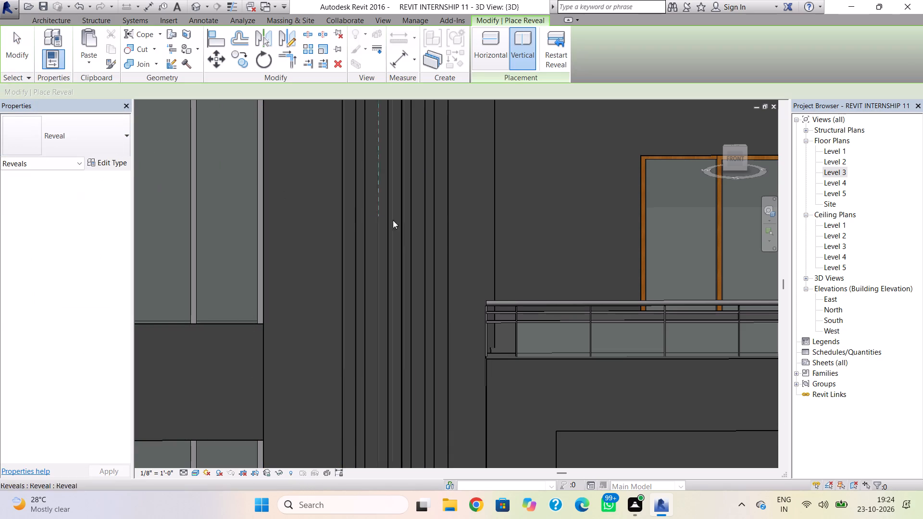
left_click(455, 246)
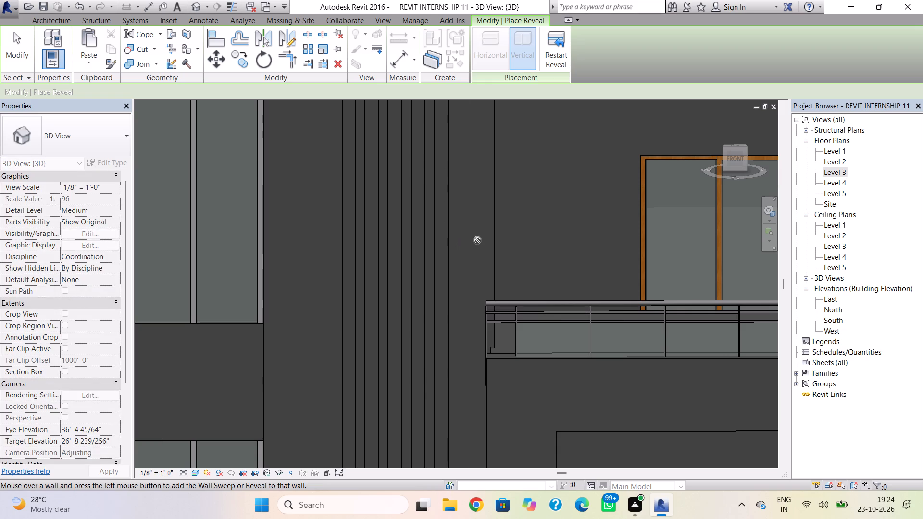
left_click(465, 245)
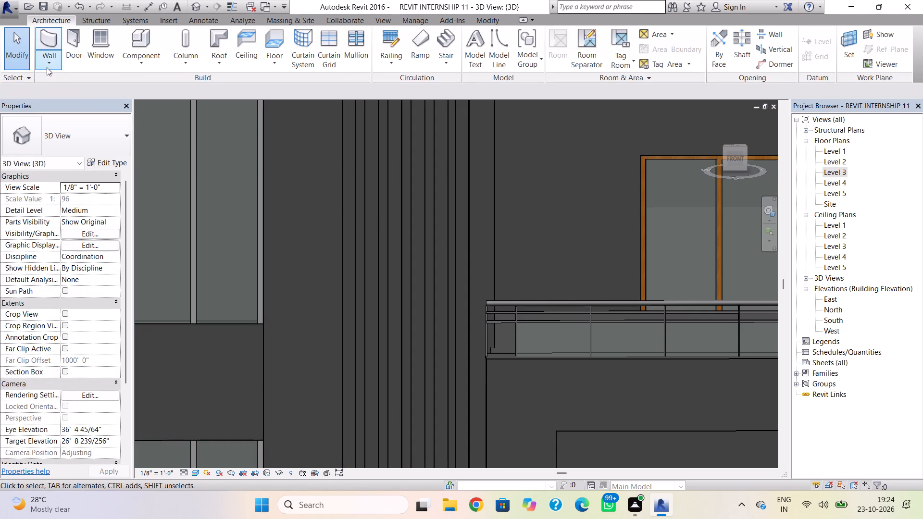
left_click(48, 64)
left_click_drag(79, 178, 87, 181)
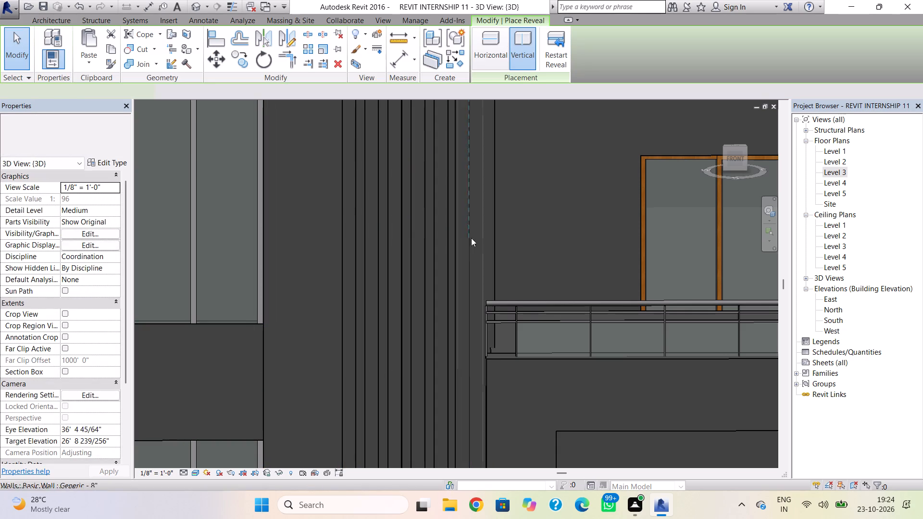
double_click(476, 240)
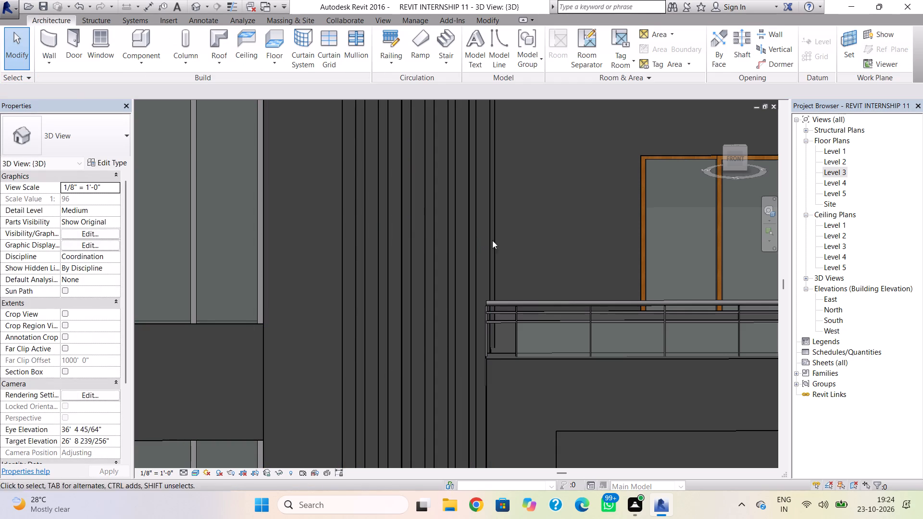
key("Escape")
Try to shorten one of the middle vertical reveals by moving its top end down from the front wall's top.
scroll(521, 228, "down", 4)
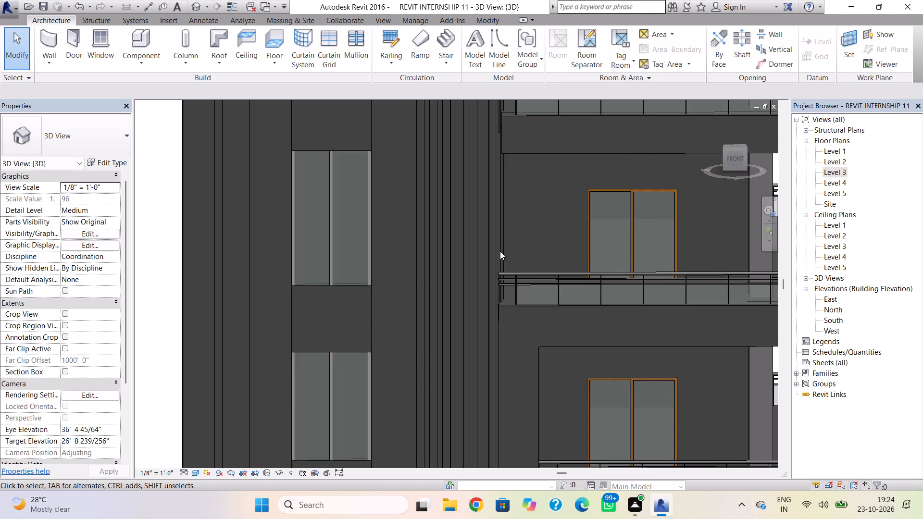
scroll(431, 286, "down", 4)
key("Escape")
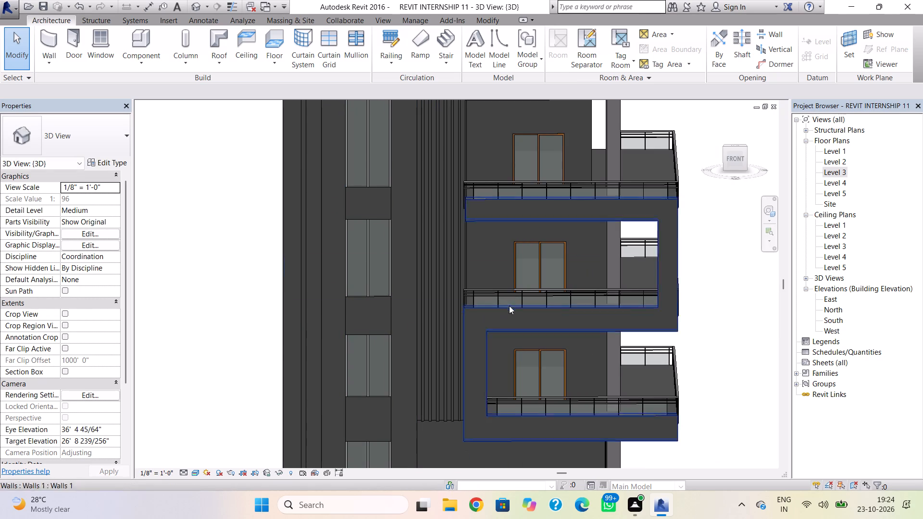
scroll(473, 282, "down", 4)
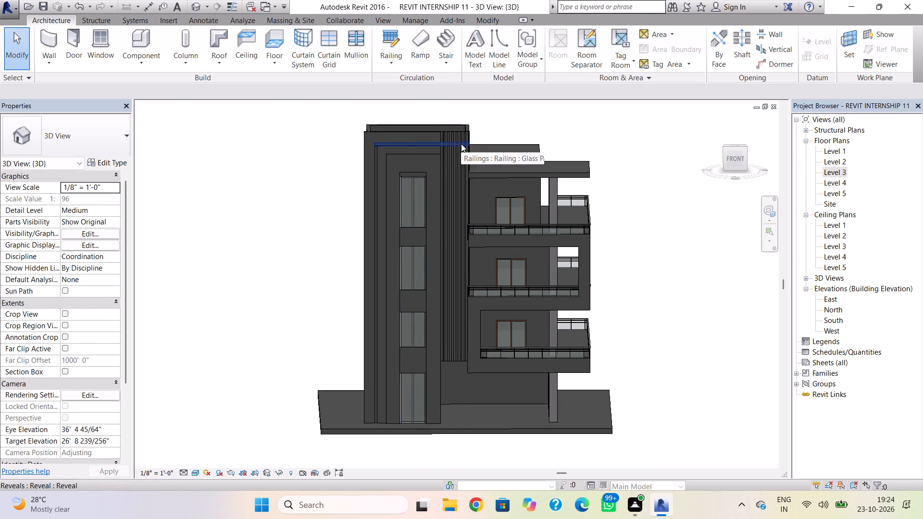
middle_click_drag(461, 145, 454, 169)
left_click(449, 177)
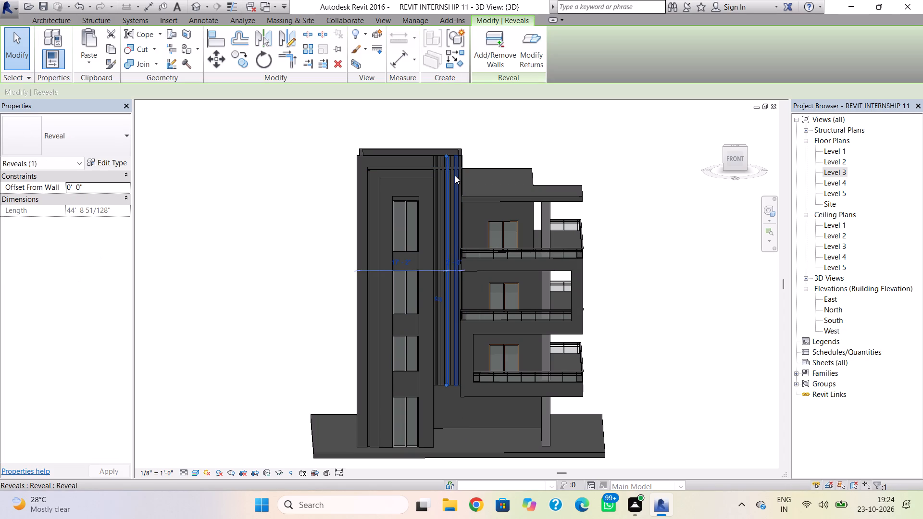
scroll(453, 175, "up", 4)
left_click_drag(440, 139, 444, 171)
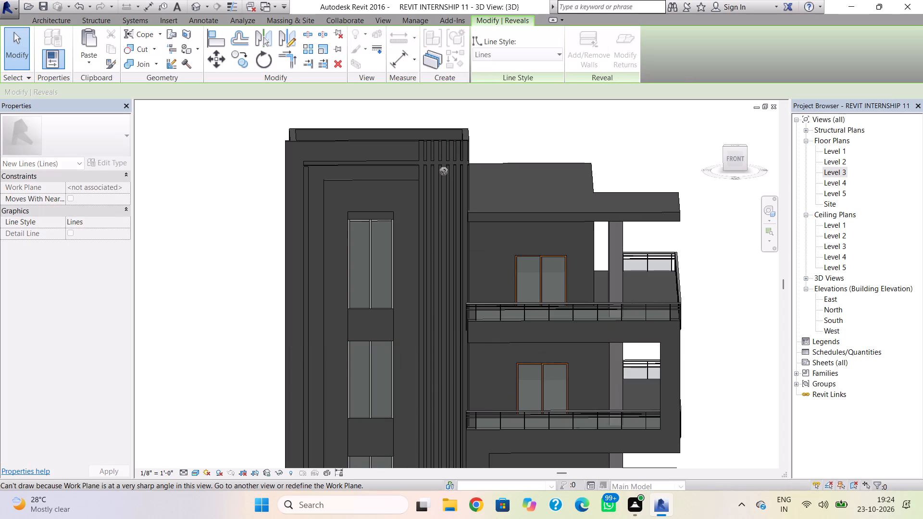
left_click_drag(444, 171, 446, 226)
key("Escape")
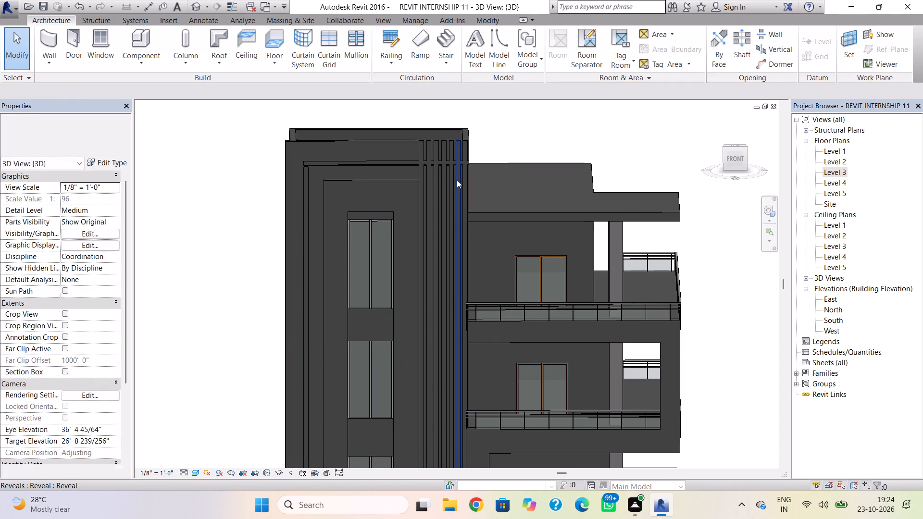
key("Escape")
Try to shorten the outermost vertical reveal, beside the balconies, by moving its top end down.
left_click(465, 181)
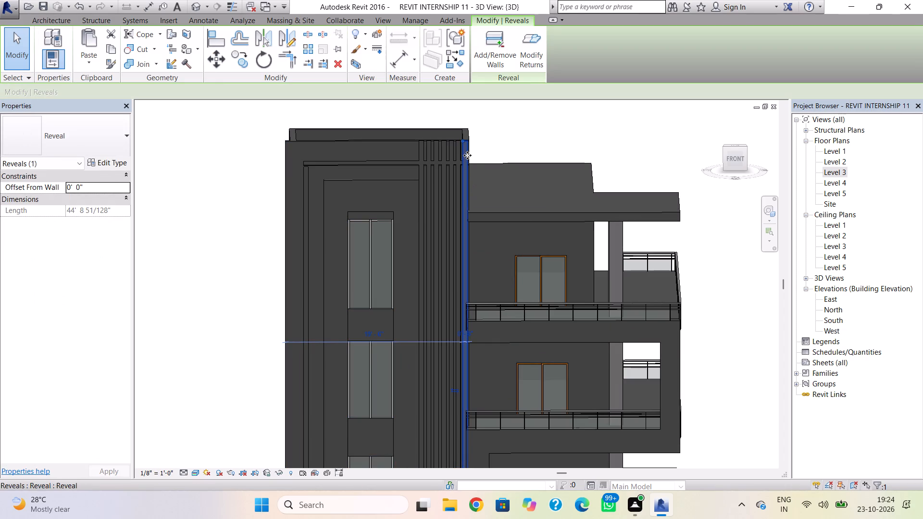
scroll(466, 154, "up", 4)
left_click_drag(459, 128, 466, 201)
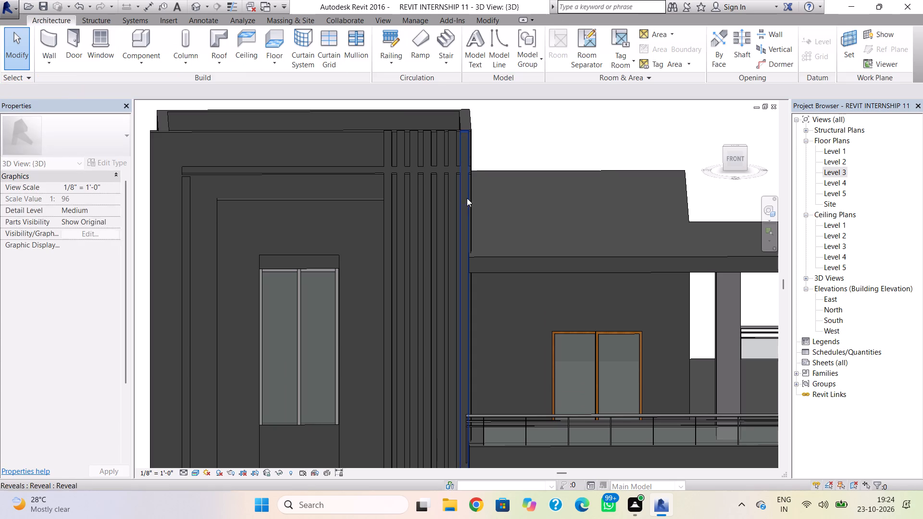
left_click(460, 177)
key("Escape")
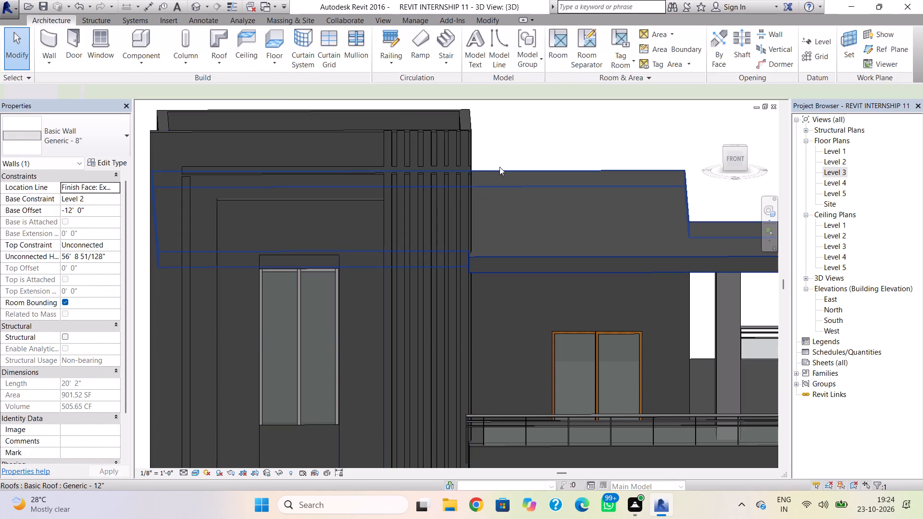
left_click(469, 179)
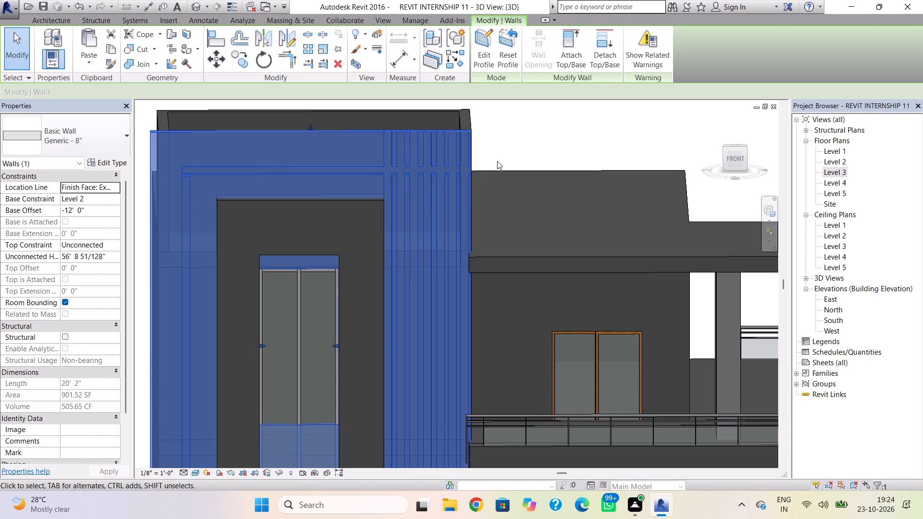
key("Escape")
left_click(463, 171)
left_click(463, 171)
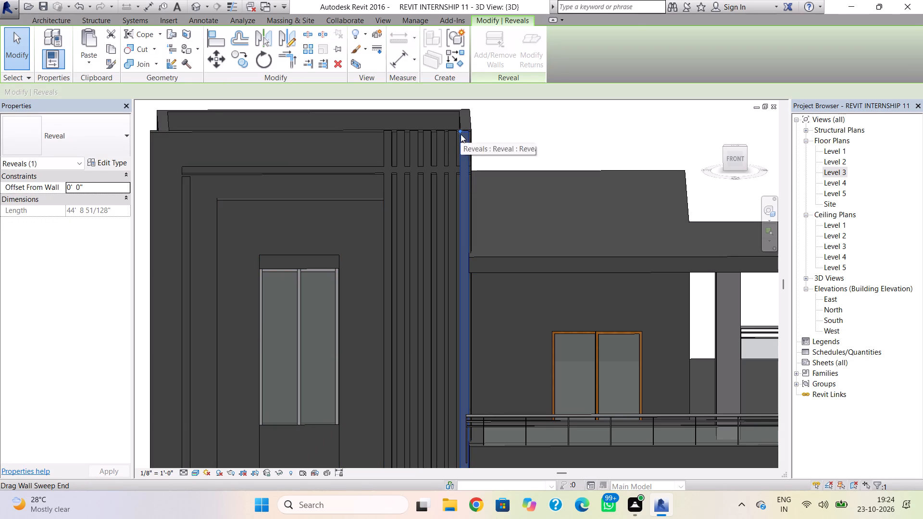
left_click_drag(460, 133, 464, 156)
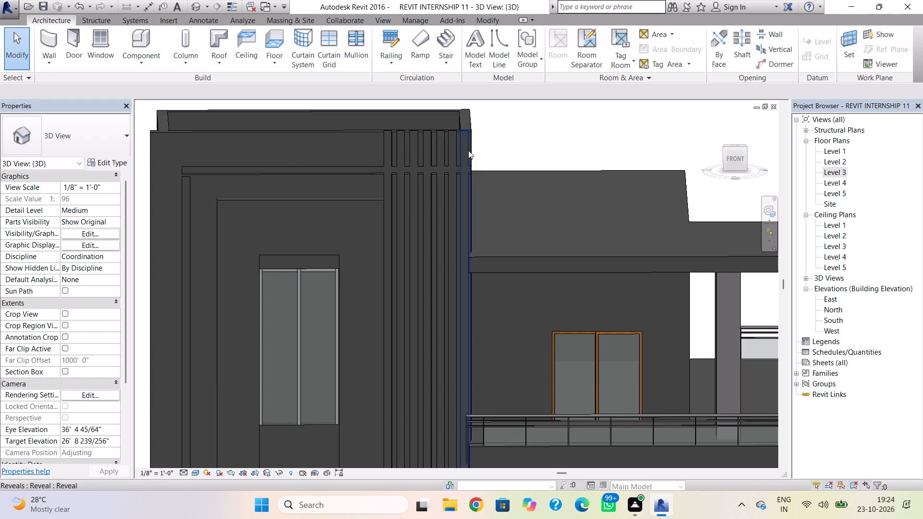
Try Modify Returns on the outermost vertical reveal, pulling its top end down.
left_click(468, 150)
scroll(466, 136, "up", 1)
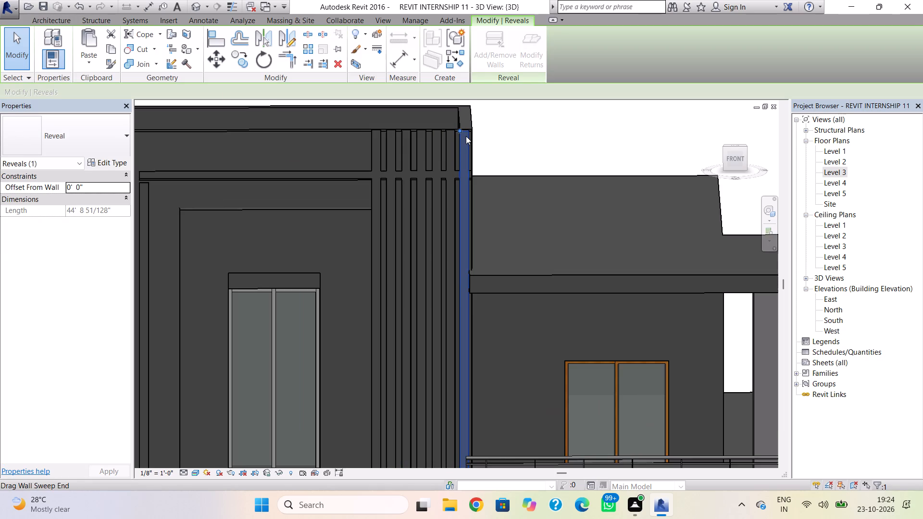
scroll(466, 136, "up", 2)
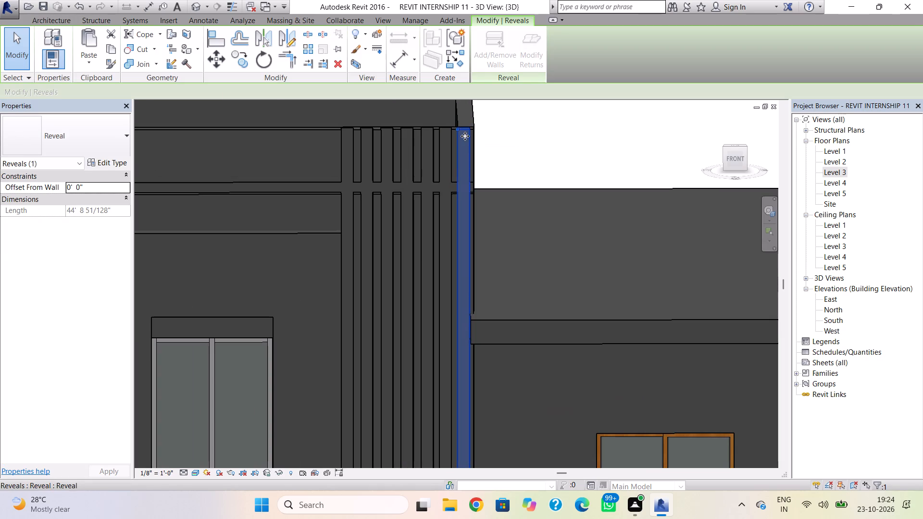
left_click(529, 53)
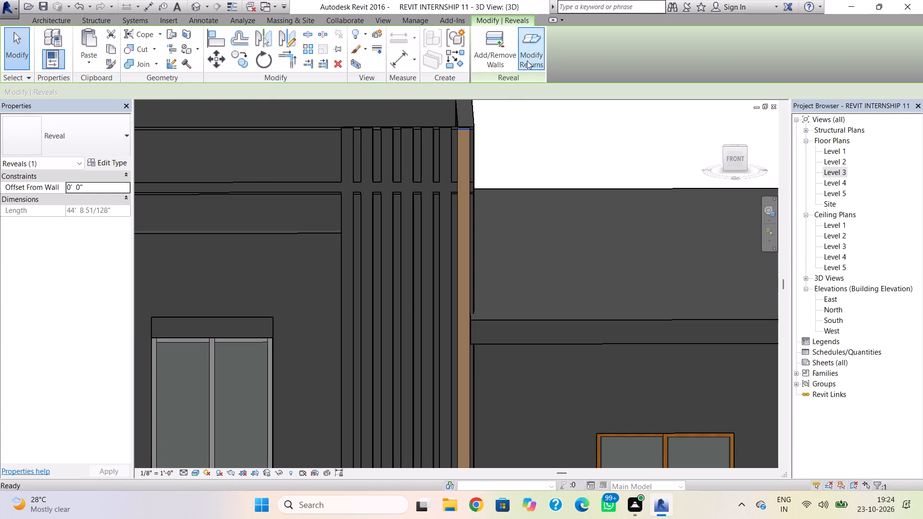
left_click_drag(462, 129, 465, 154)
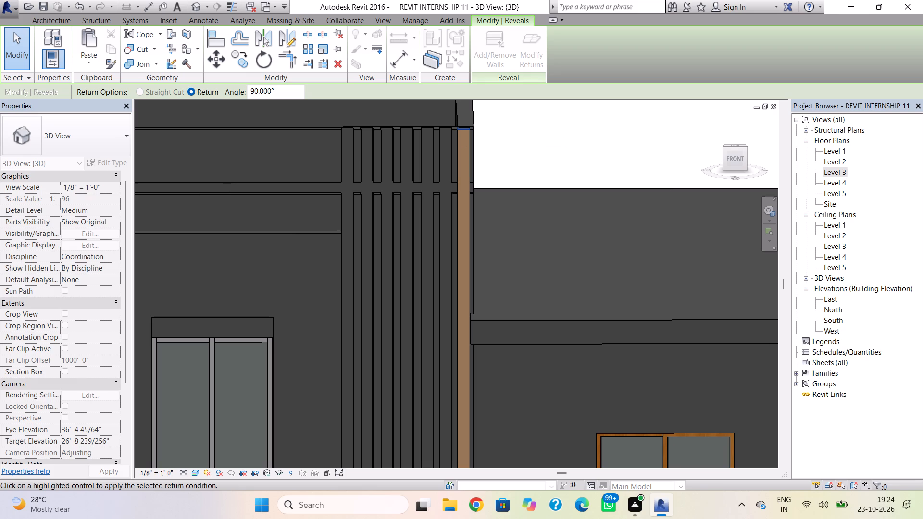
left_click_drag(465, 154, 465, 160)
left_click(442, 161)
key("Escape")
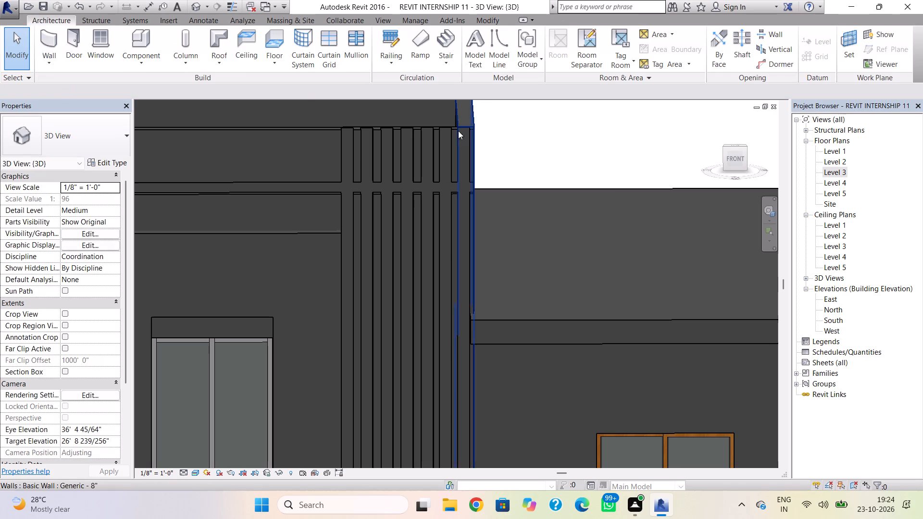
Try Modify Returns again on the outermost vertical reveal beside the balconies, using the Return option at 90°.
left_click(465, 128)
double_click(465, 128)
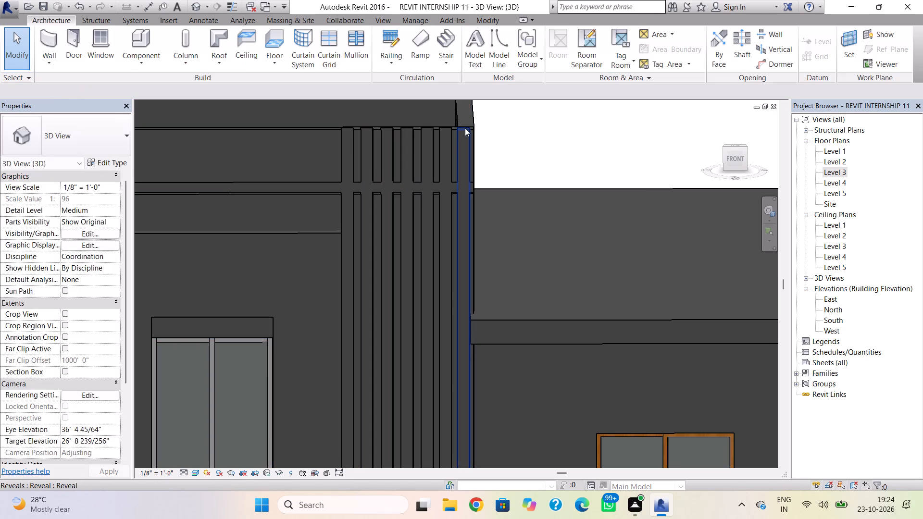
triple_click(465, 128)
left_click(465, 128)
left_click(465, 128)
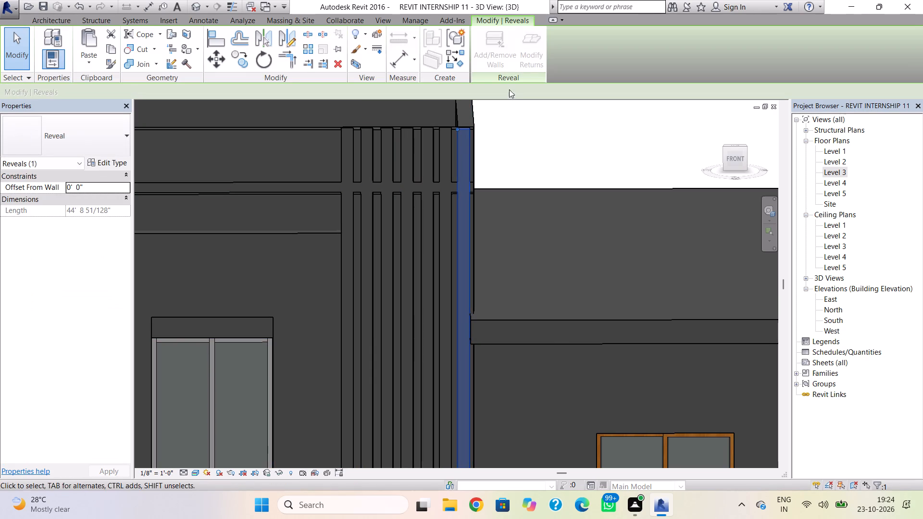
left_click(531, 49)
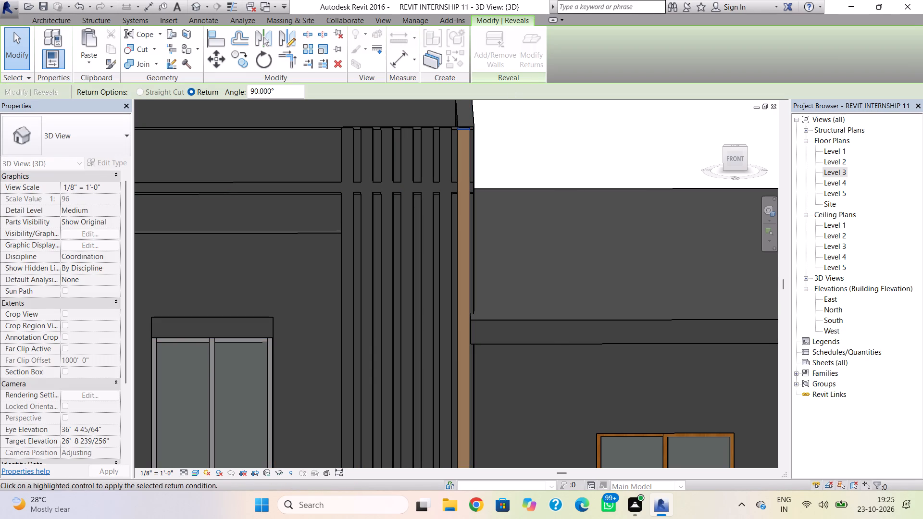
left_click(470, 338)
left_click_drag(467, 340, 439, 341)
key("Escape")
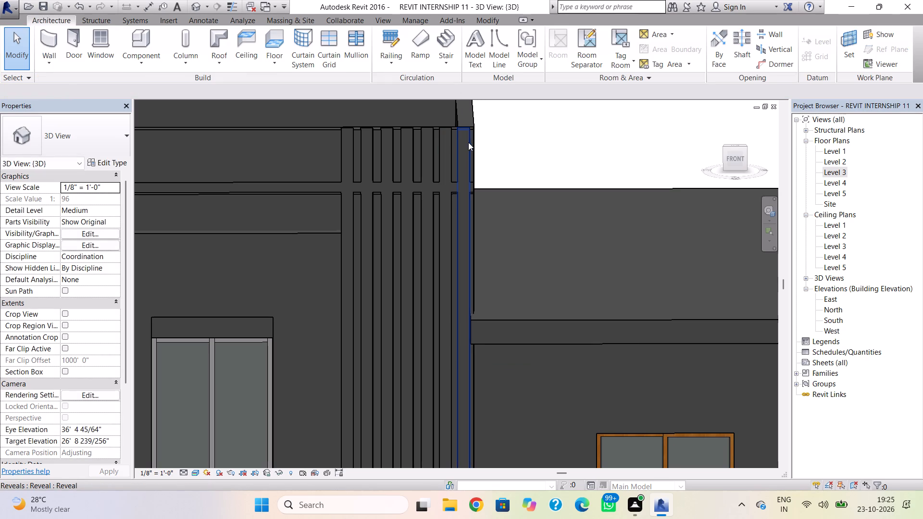
Undo the recent reveal work until the vertical reveals are removed from the front wall.
left_click(468, 141)
key("ctrl+z")
key("ctrl+z")
key("ctrl+z")
key("ctrl+z")
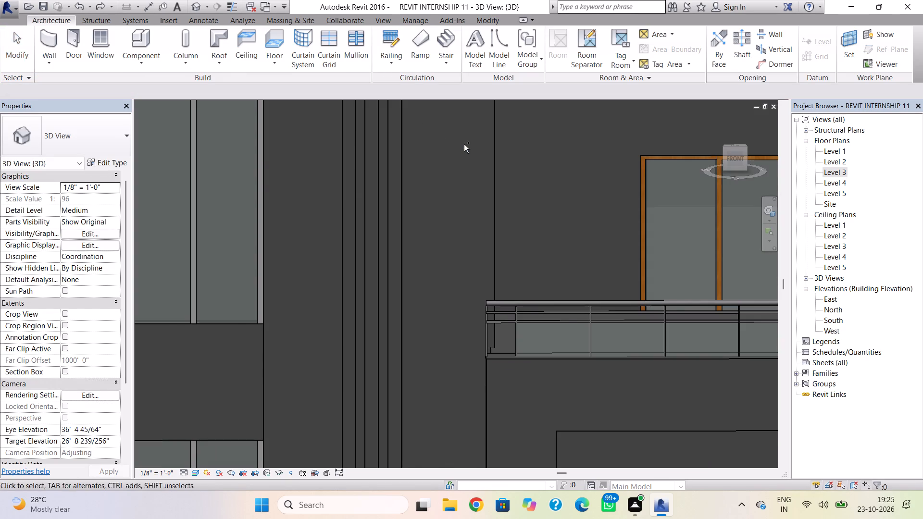
key("ctrl+z")
key("ctrl+z")
key("ctrl+z")
scroll(422, 161, "down", 1)
middle_click_drag(420, 168, 426, 236)
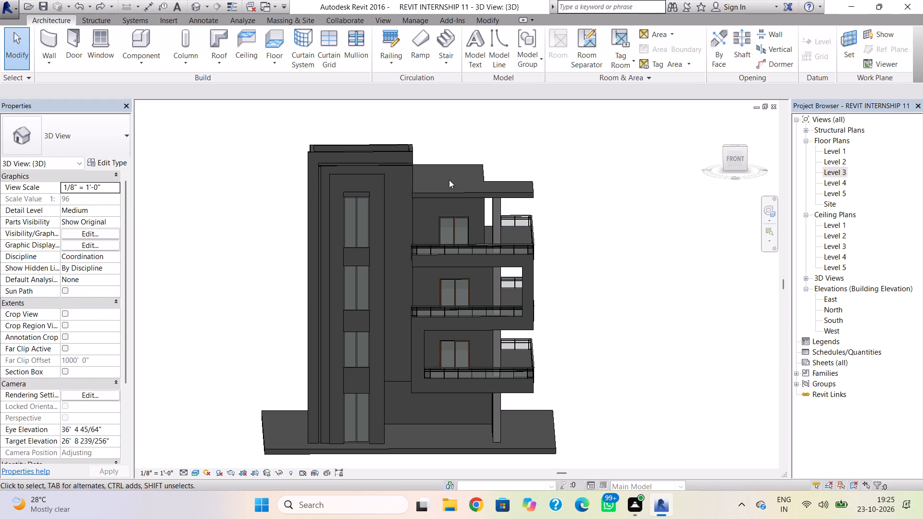
Start an in-place model in the Walls family category, accepting the suggested name.
left_click(132, 62)
left_click(174, 111)
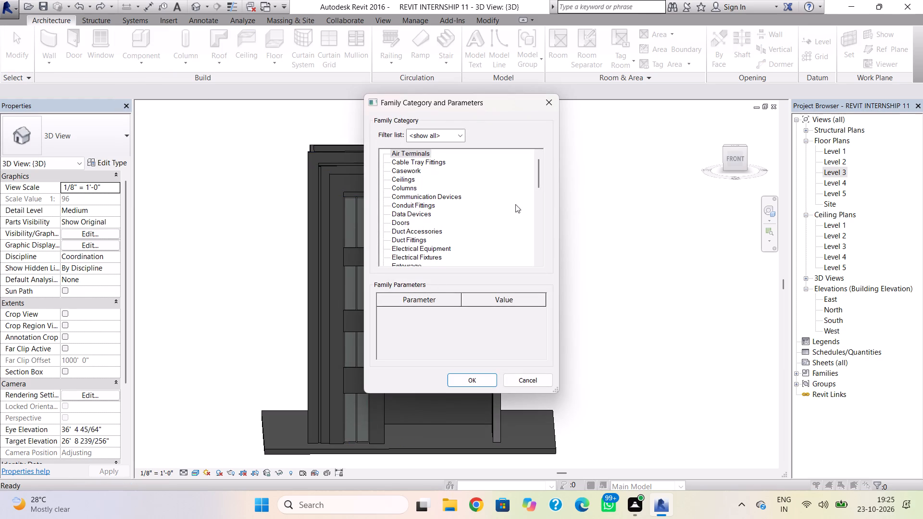
left_click_drag(536, 182, 536, 252)
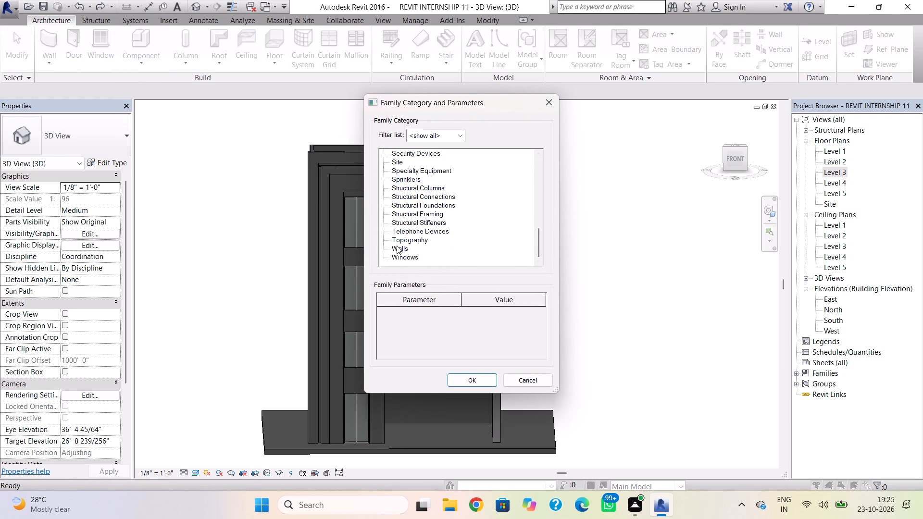
left_click(399, 244)
left_click(402, 249)
left_click(480, 381)
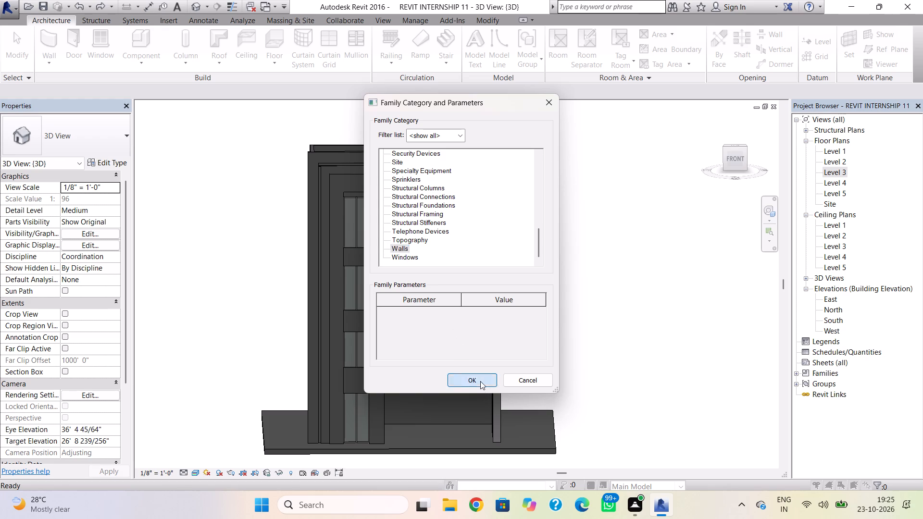
left_click(449, 269)
Set the work plane by picking the front face of the wall above the tall windows.
scroll(401, 193, "up", 3)
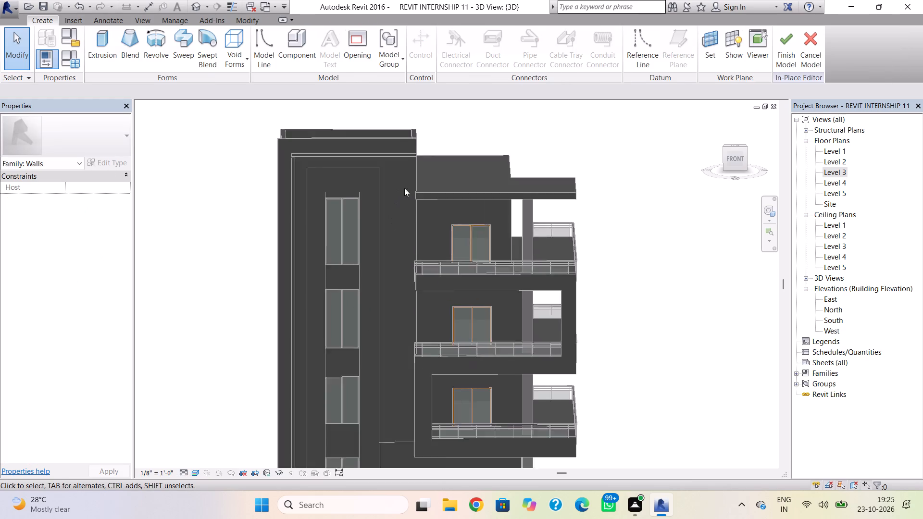
left_click(704, 44)
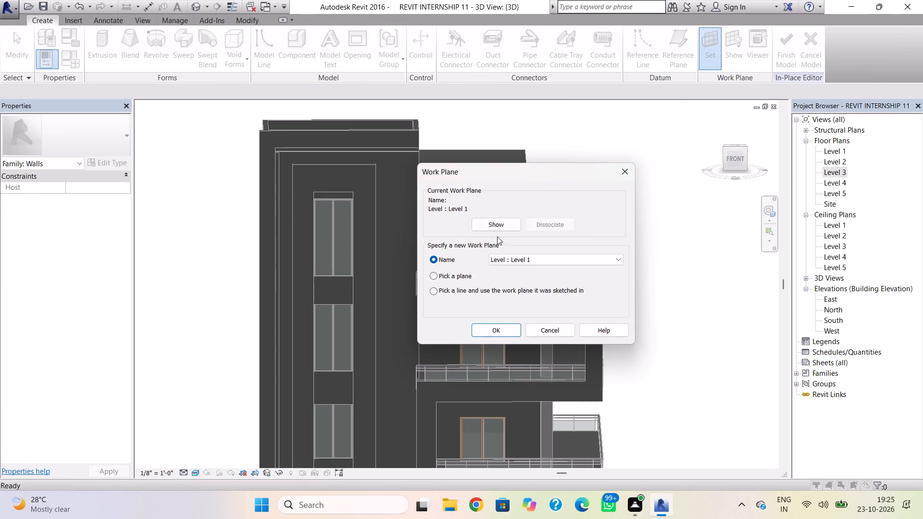
left_click(435, 272)
left_click(478, 325)
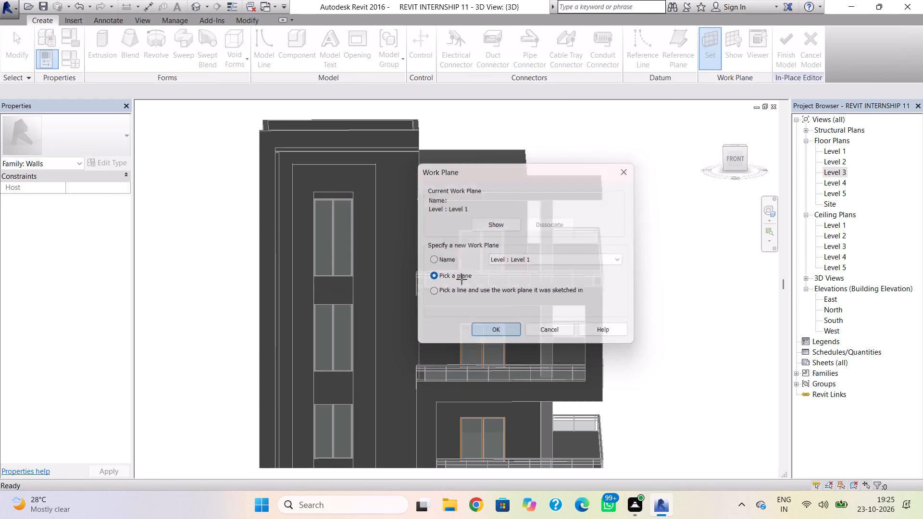
left_click(399, 156)
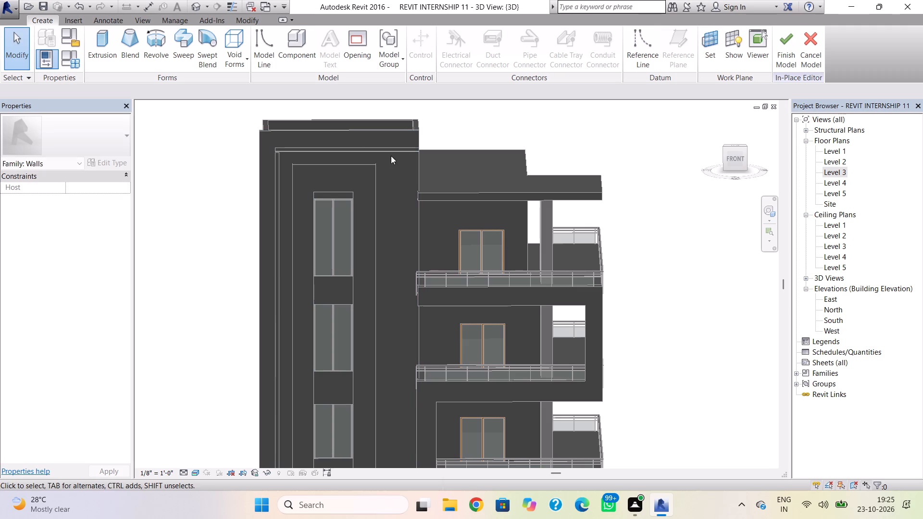
Start an Extrusion and sketch a rectangular band about 17'-8 1/4" by 1'-6" beneath the front wall's top ledge.
left_click(106, 37)
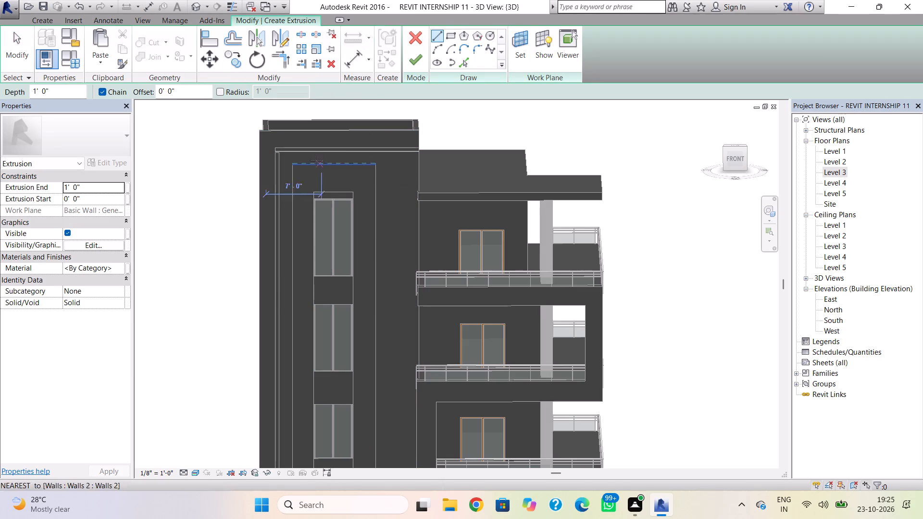
left_click(450, 36)
left_click(277, 152)
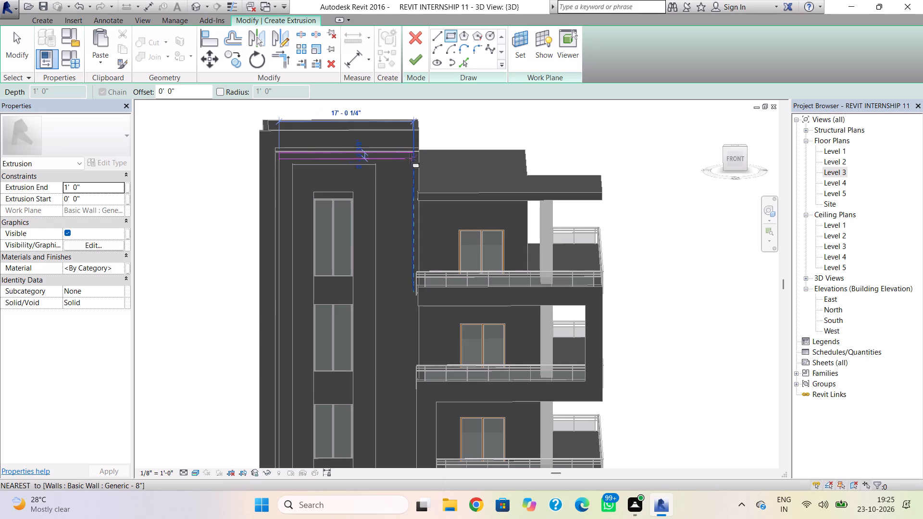
left_click(419, 165)
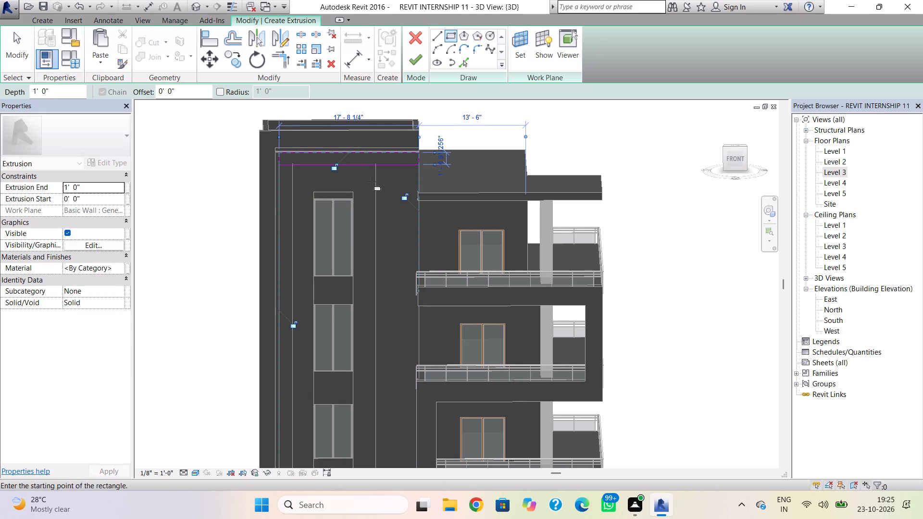
Sketch a vertical rectangle about 1'-8 1/4" wide from the band's outer end down to the wall's base.
key("grave")
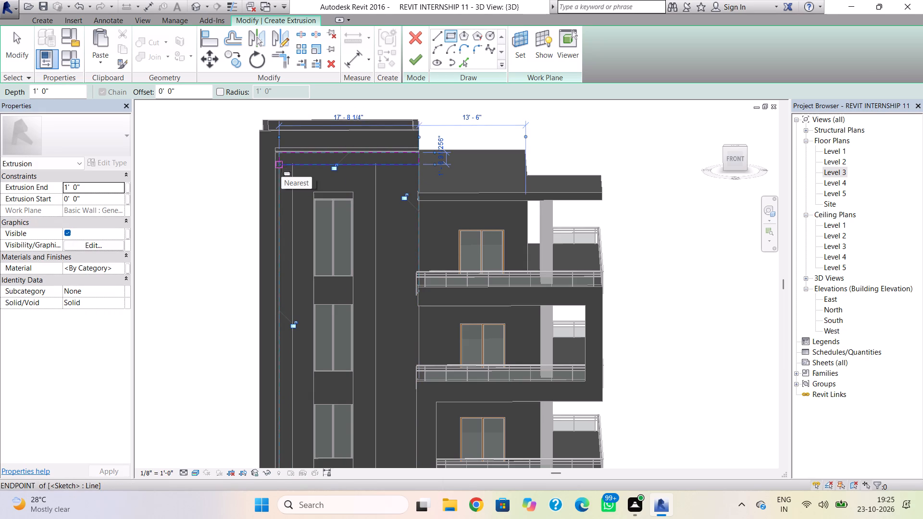
left_click(281, 167)
scroll(292, 250, "down", 1)
middle_click_drag(292, 250, 290, 227)
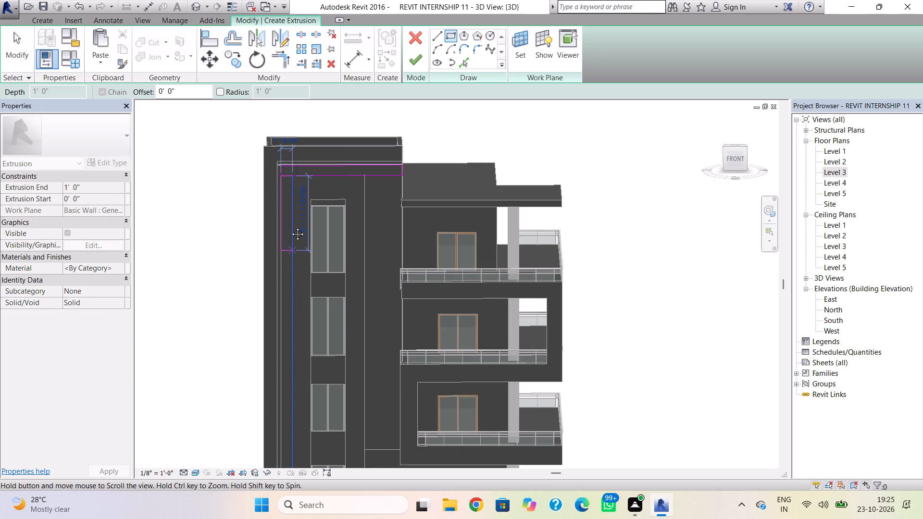
middle_click_drag(290, 227, 285, 134)
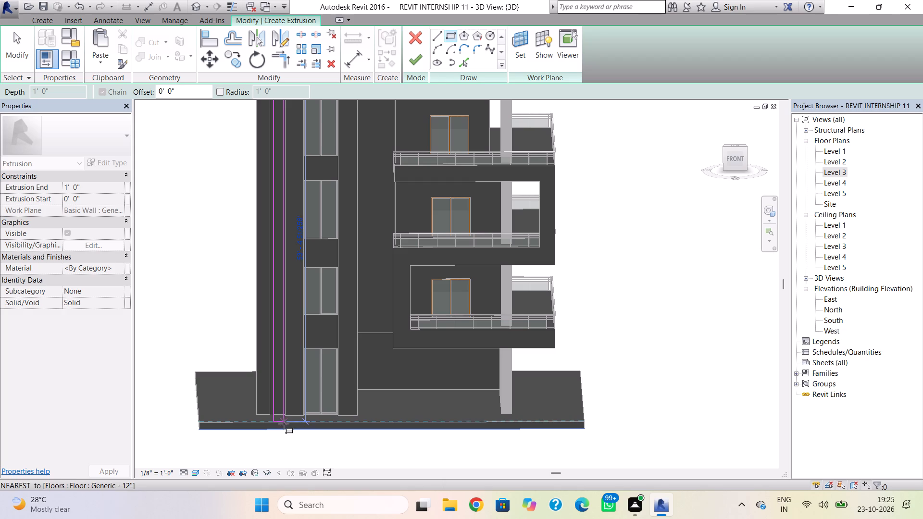
left_click(287, 414)
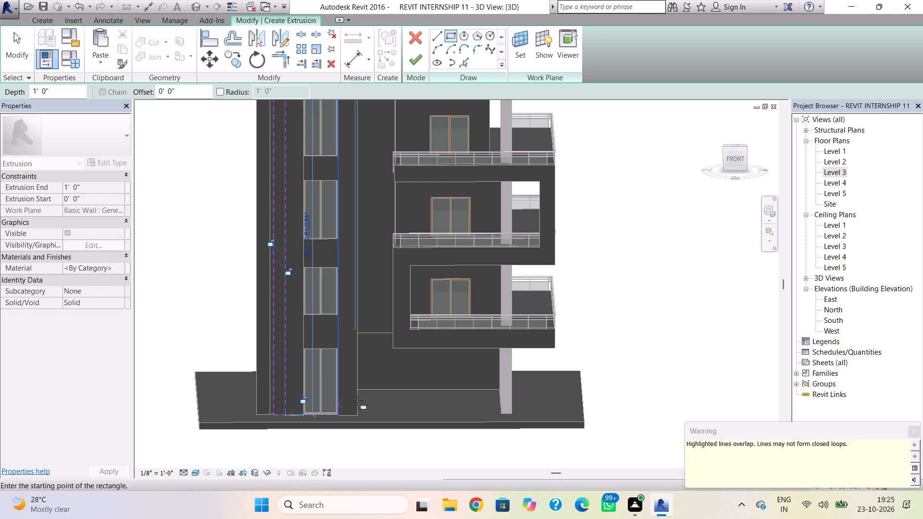
middle_click_drag(336, 379, 341, 476)
key("grave")
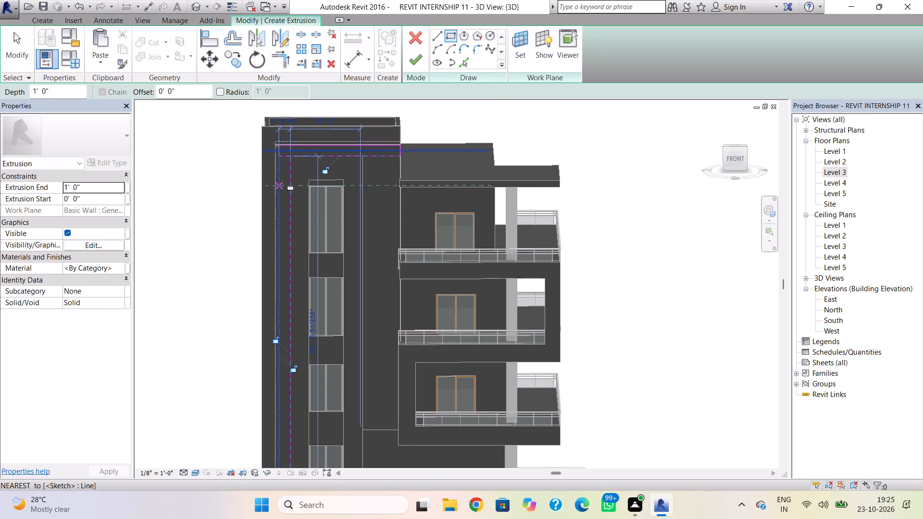
key("grave")
key("Escape")
scroll(285, 156, "up", 3)
key("Escape")
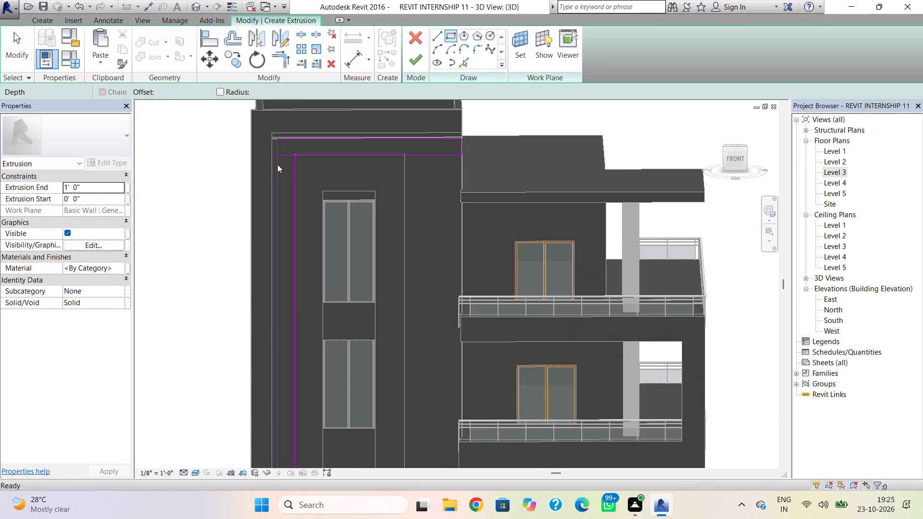
Delete the short overlapping line and shorten the band's lower line to 16'-0" at the vertical strip's inner edge, forming one L-shaped loop.
left_click(287, 156)
key("Delete")
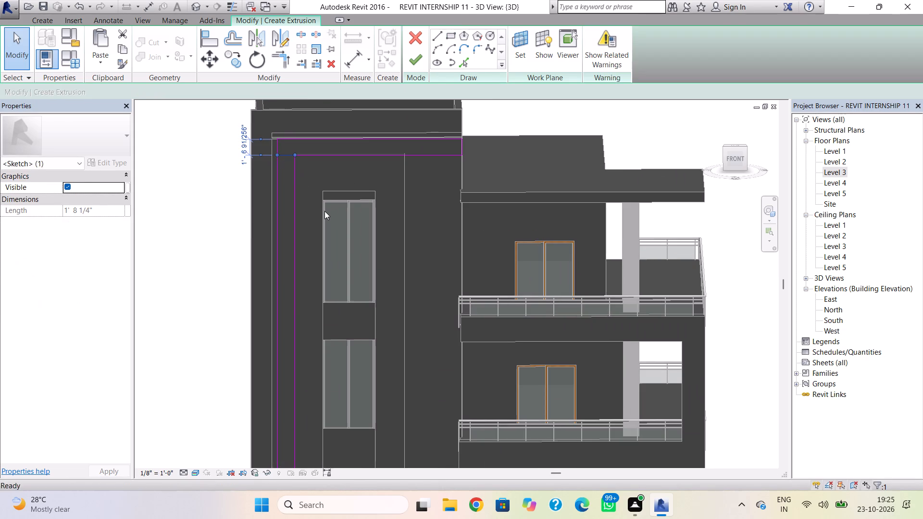
left_click(290, 155)
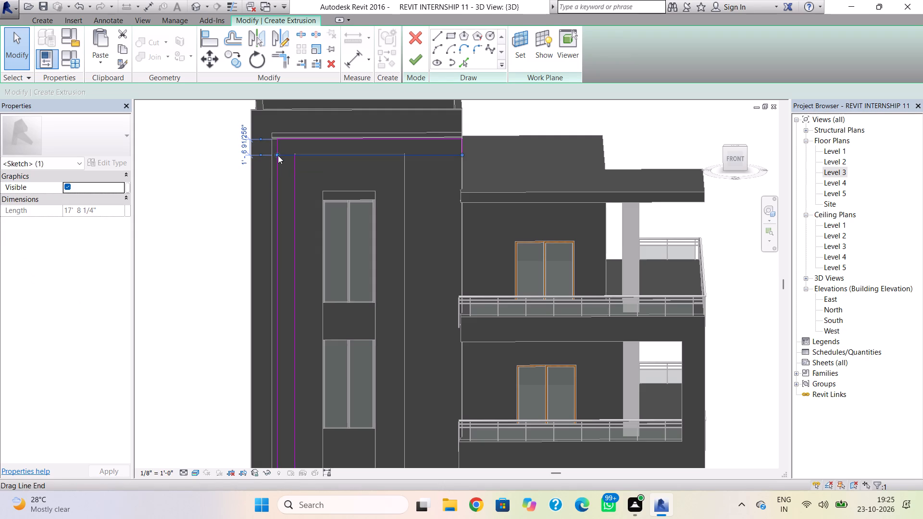
left_click_drag(278, 155, 294, 153)
scroll(305, 167, "up", 2)
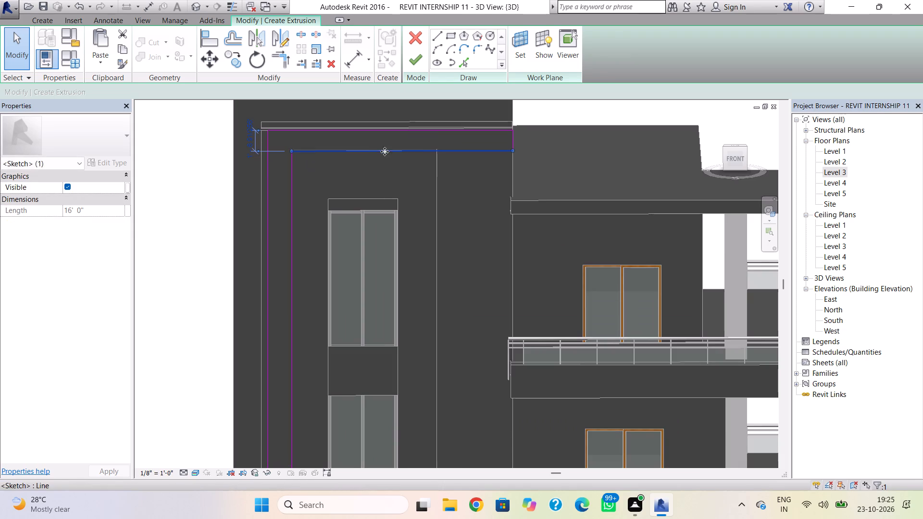
left_click(434, 177)
scroll(297, 151, "up", 7)
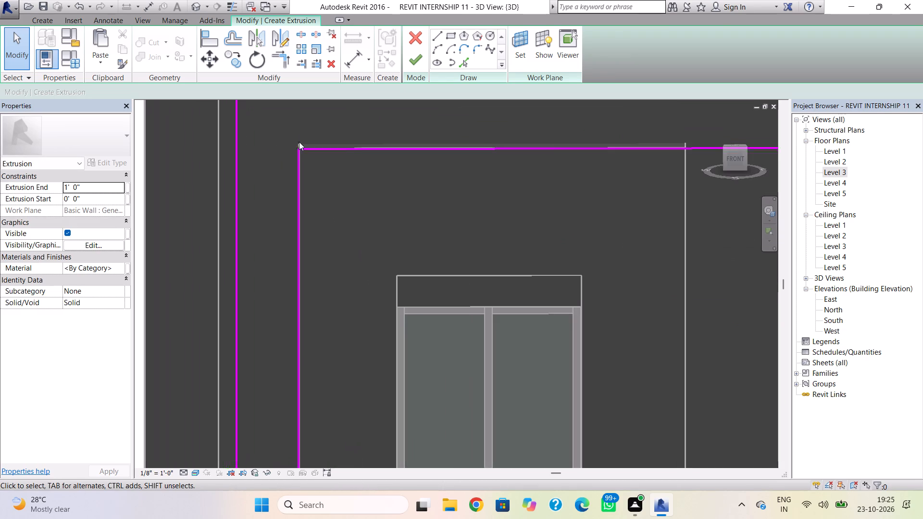
scroll(298, 136, "up", 3)
left_click(317, 156)
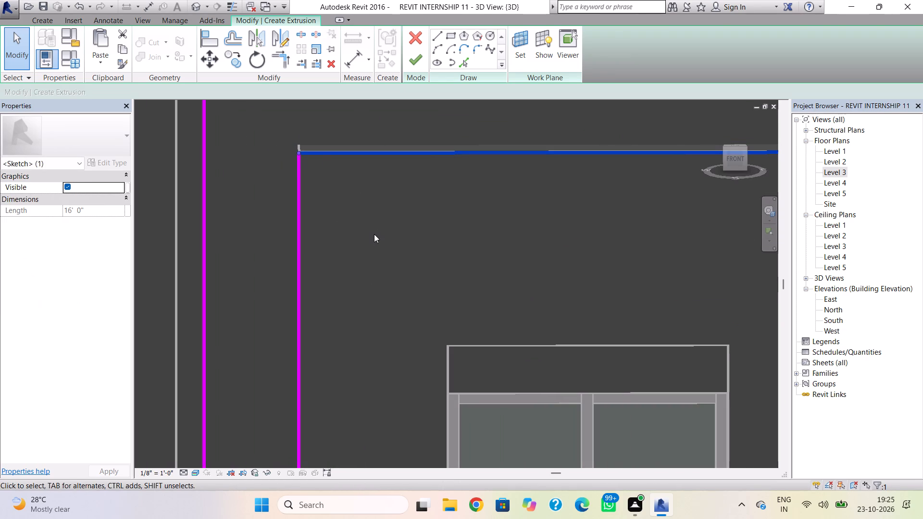
scroll(439, 259, "down", 5)
key("Up")
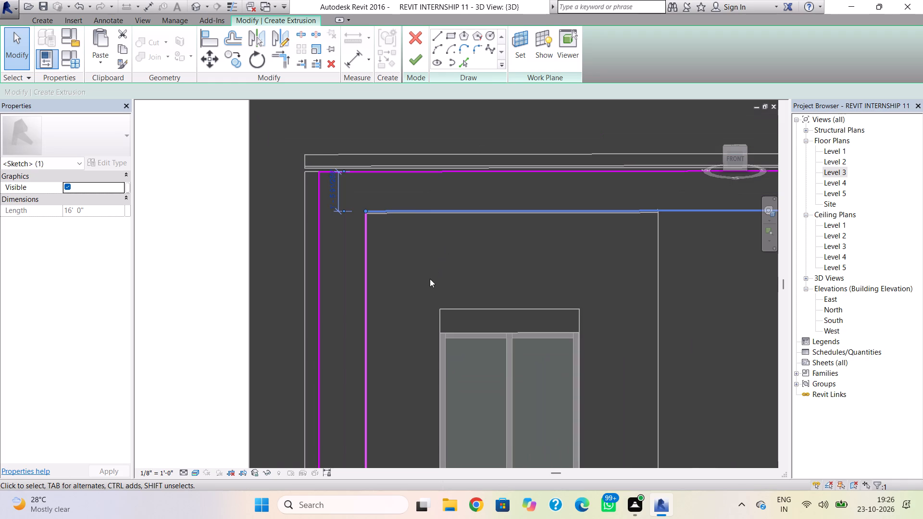
scroll(430, 279, "down", 3)
left_click(415, 211)
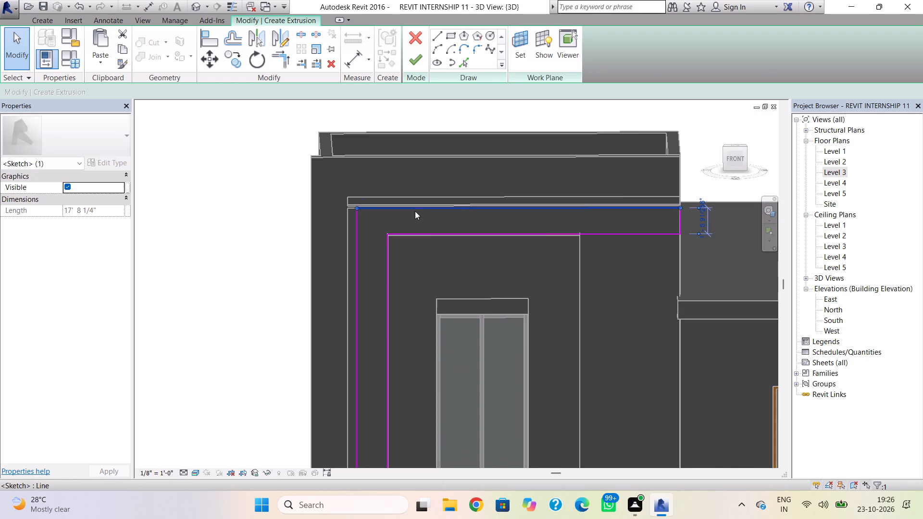
Finish the L-shaped extrusion at 1'-0" depth and complete the in-place wall model.
left_click(416, 61)
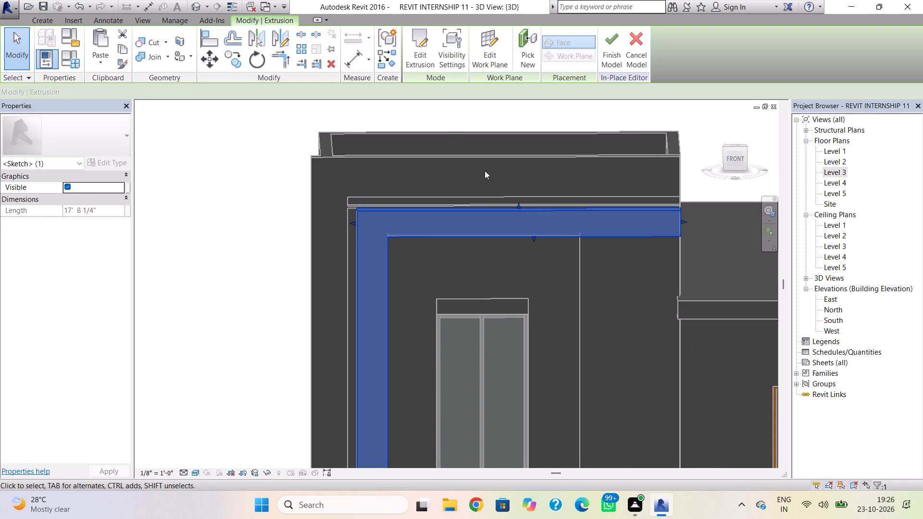
left_click(545, 276)
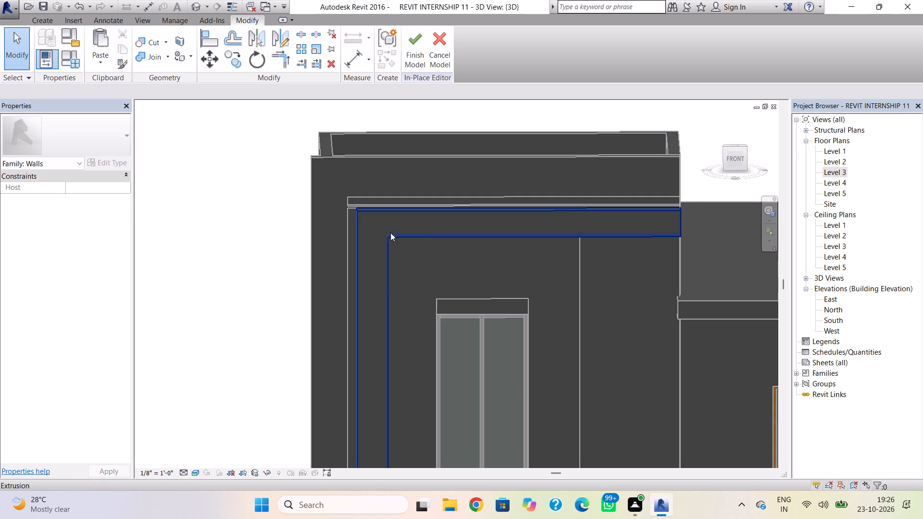
left_click(412, 50)
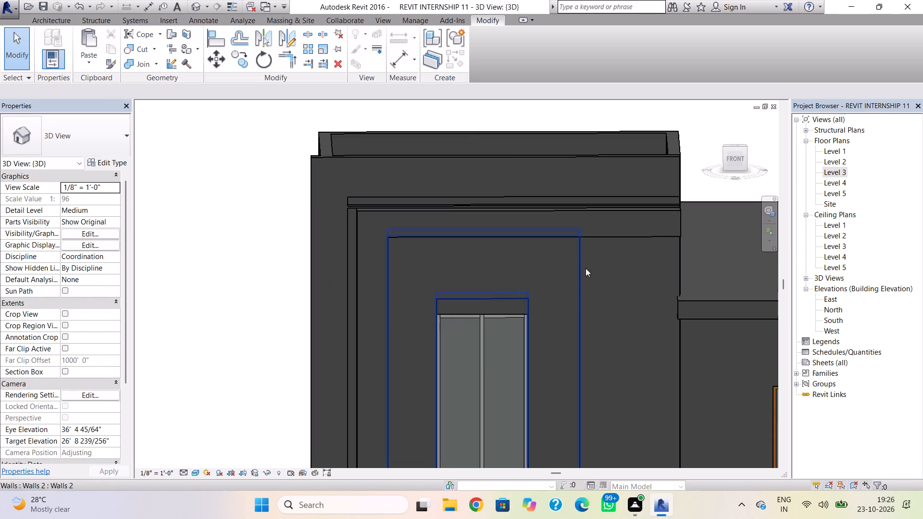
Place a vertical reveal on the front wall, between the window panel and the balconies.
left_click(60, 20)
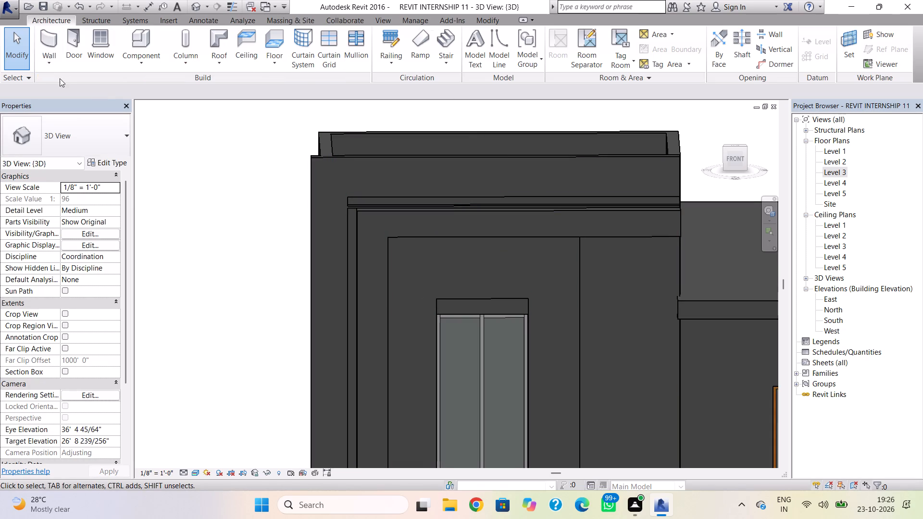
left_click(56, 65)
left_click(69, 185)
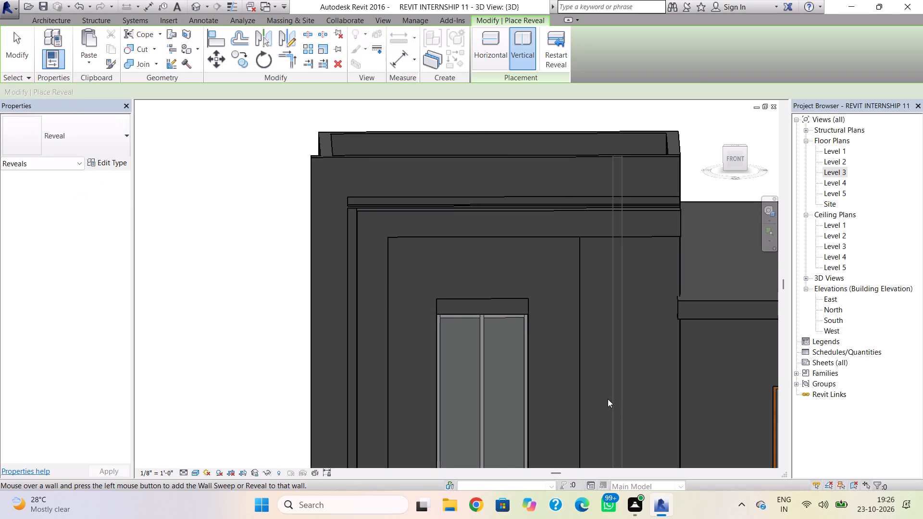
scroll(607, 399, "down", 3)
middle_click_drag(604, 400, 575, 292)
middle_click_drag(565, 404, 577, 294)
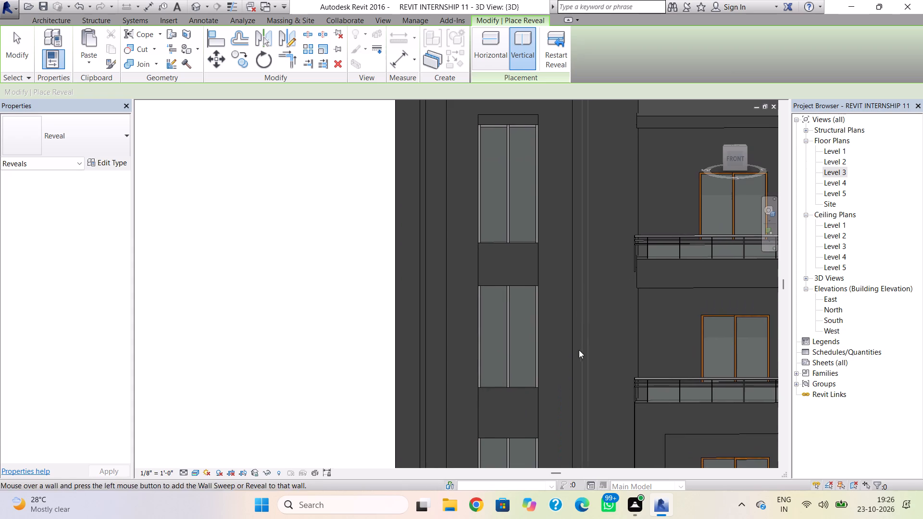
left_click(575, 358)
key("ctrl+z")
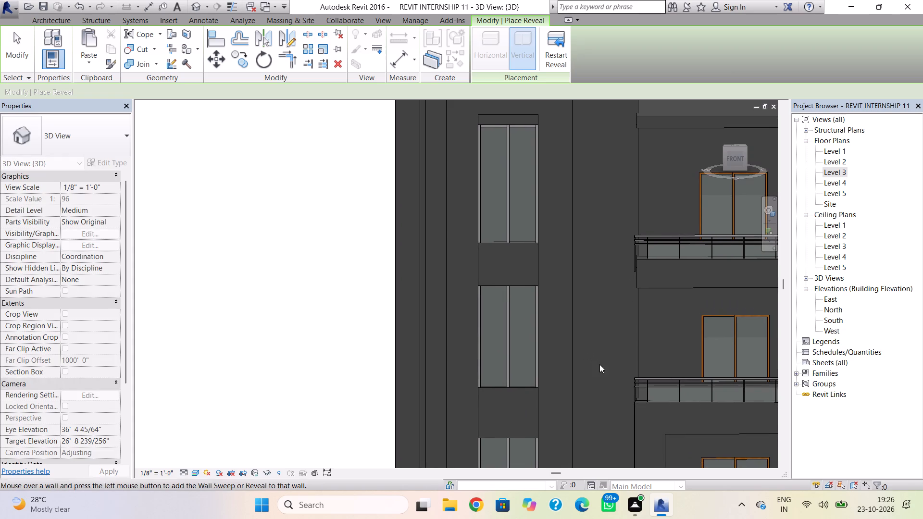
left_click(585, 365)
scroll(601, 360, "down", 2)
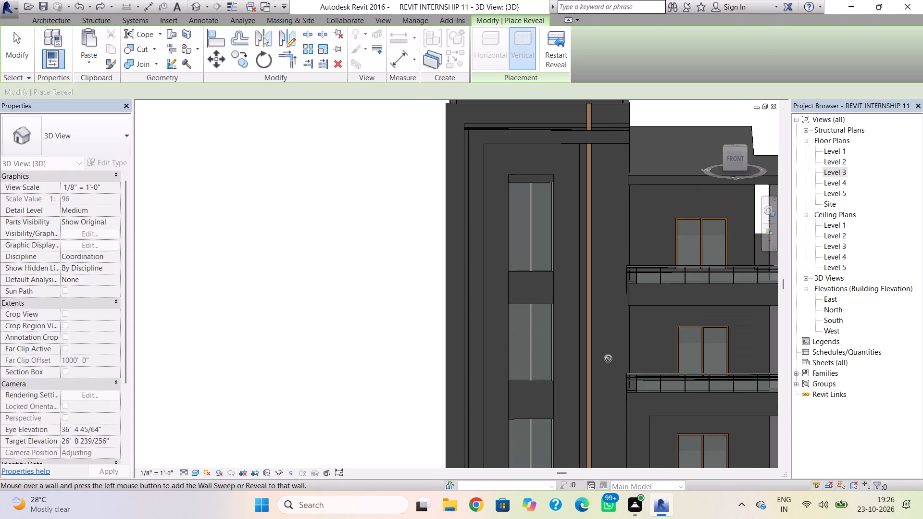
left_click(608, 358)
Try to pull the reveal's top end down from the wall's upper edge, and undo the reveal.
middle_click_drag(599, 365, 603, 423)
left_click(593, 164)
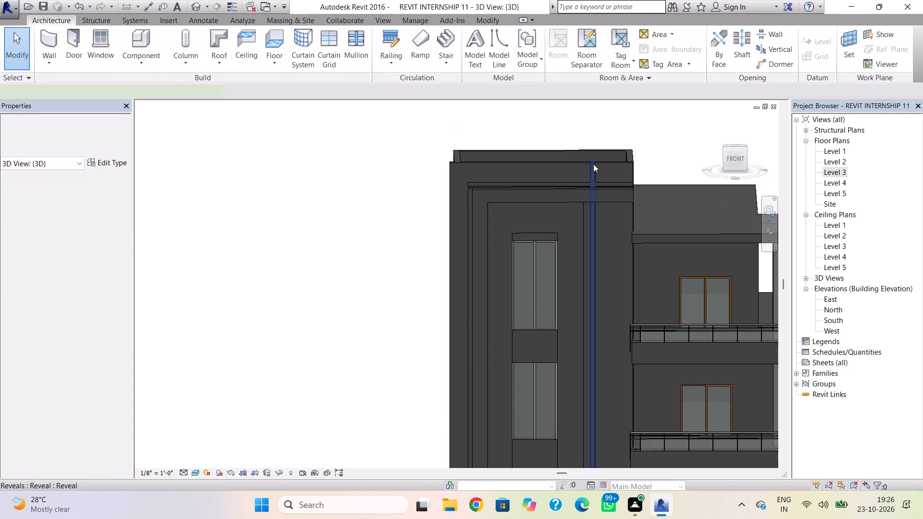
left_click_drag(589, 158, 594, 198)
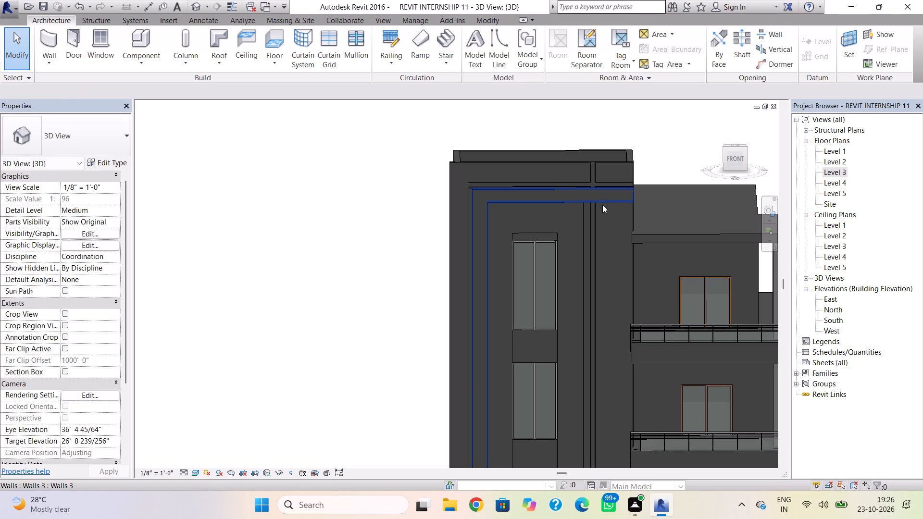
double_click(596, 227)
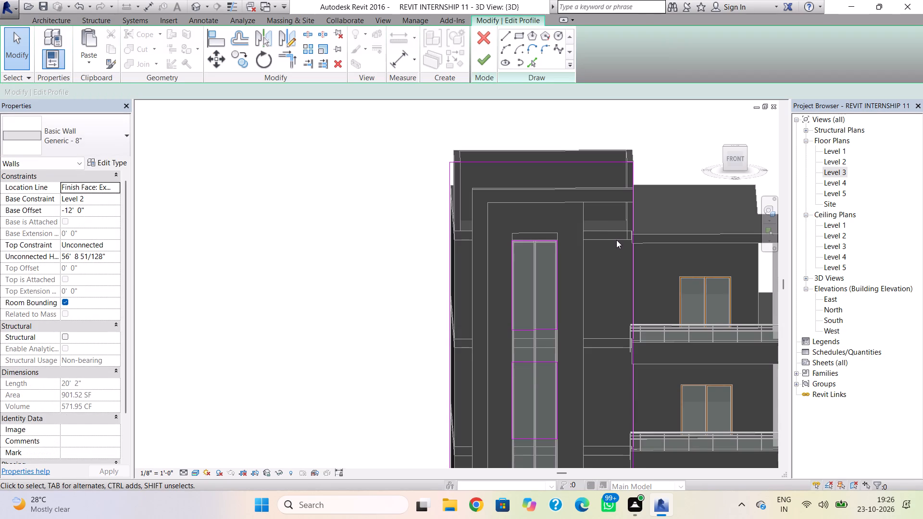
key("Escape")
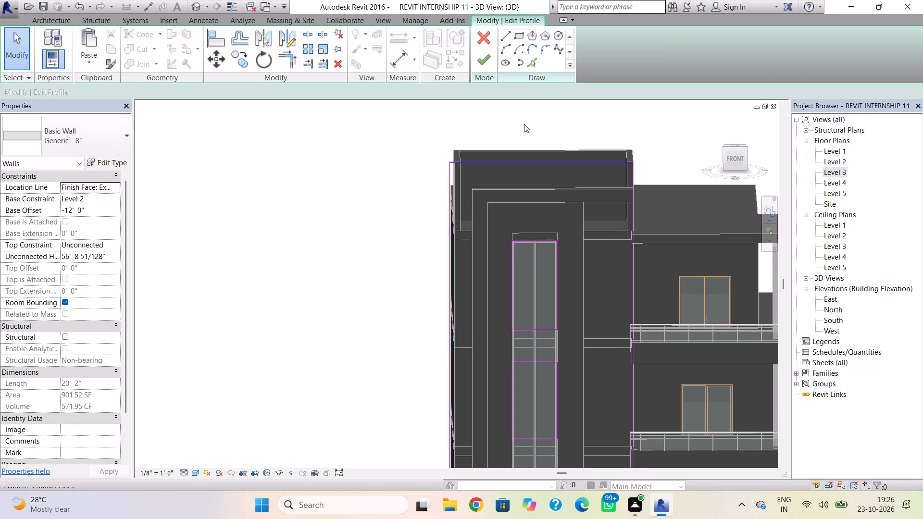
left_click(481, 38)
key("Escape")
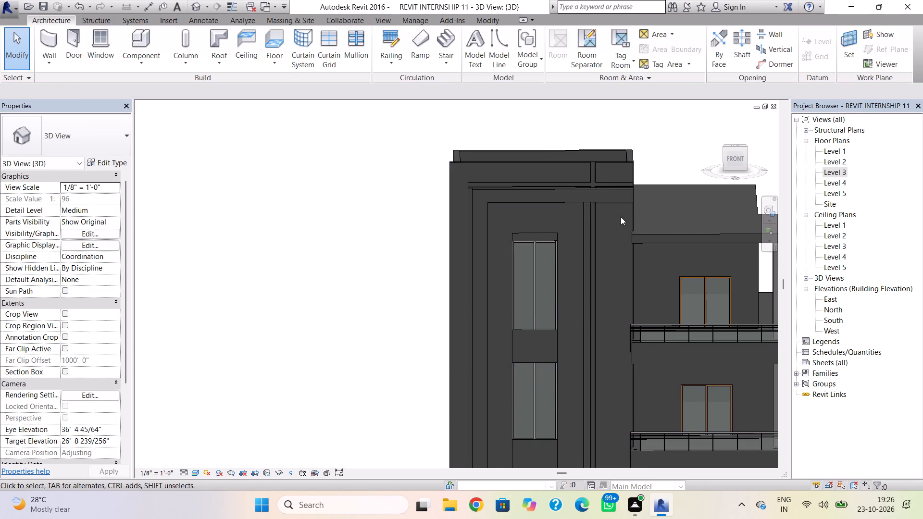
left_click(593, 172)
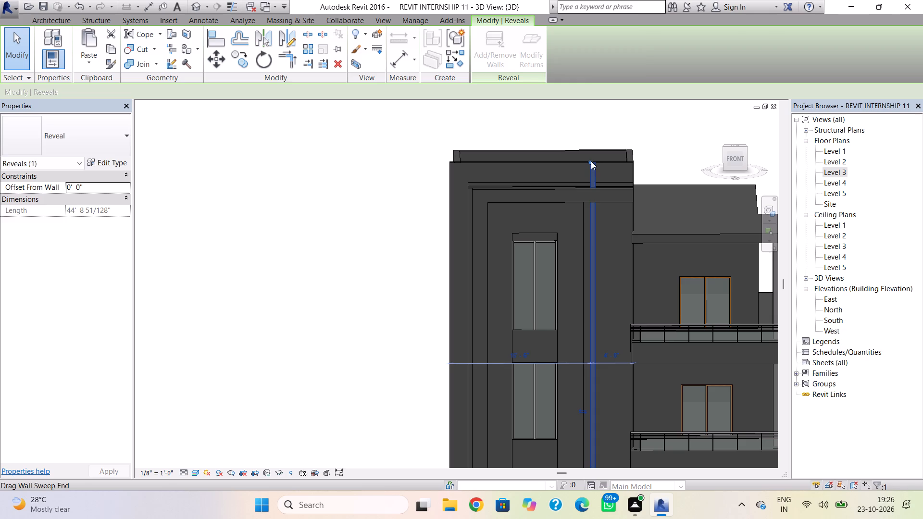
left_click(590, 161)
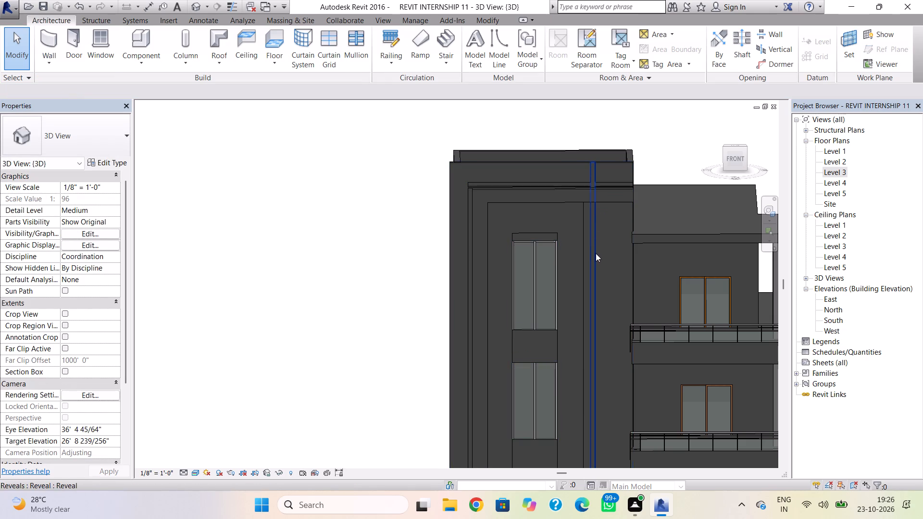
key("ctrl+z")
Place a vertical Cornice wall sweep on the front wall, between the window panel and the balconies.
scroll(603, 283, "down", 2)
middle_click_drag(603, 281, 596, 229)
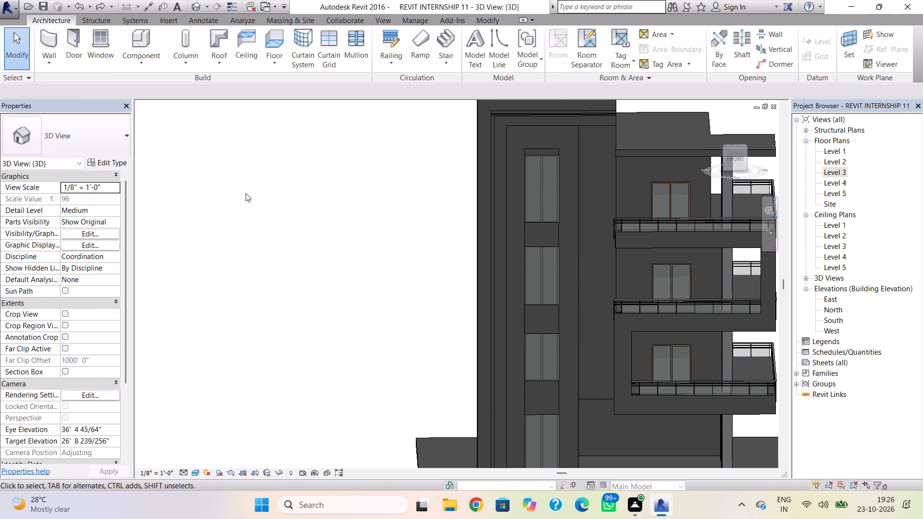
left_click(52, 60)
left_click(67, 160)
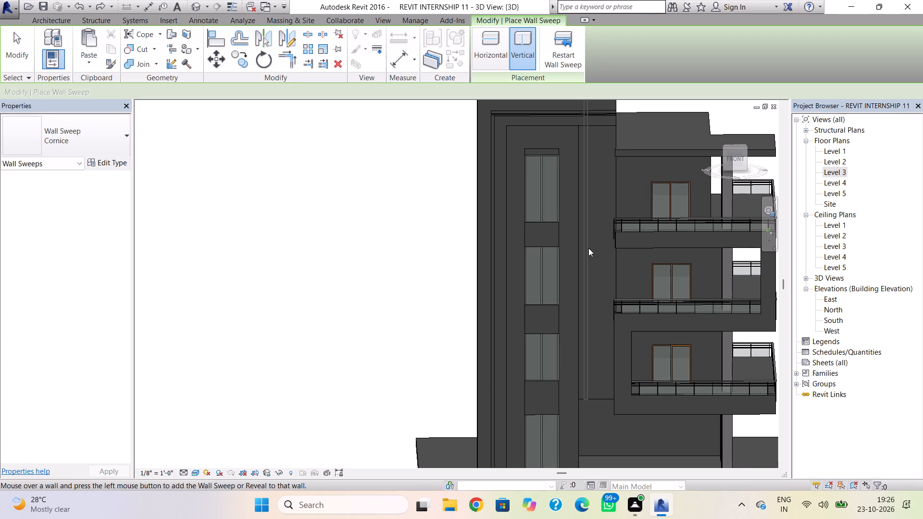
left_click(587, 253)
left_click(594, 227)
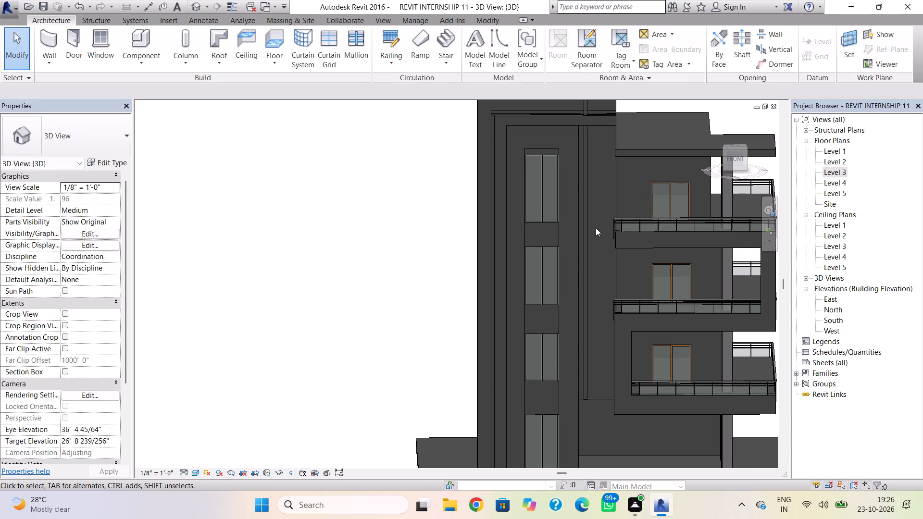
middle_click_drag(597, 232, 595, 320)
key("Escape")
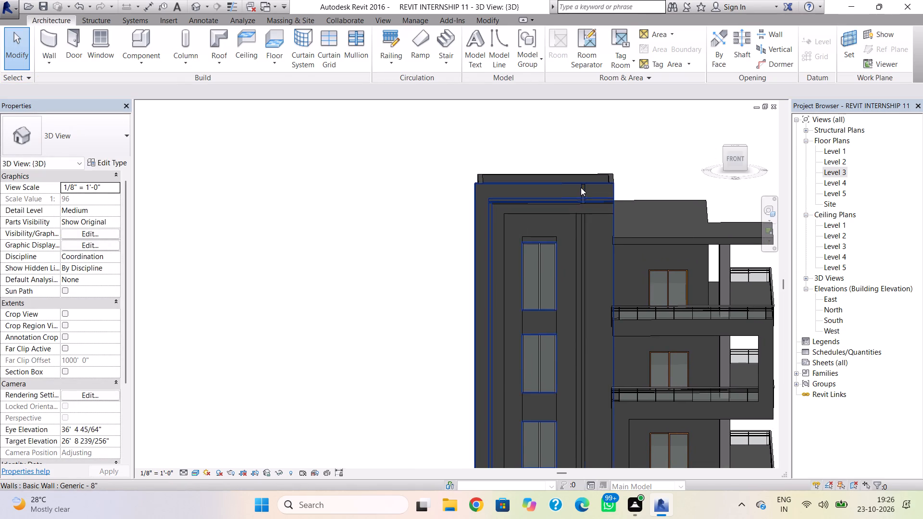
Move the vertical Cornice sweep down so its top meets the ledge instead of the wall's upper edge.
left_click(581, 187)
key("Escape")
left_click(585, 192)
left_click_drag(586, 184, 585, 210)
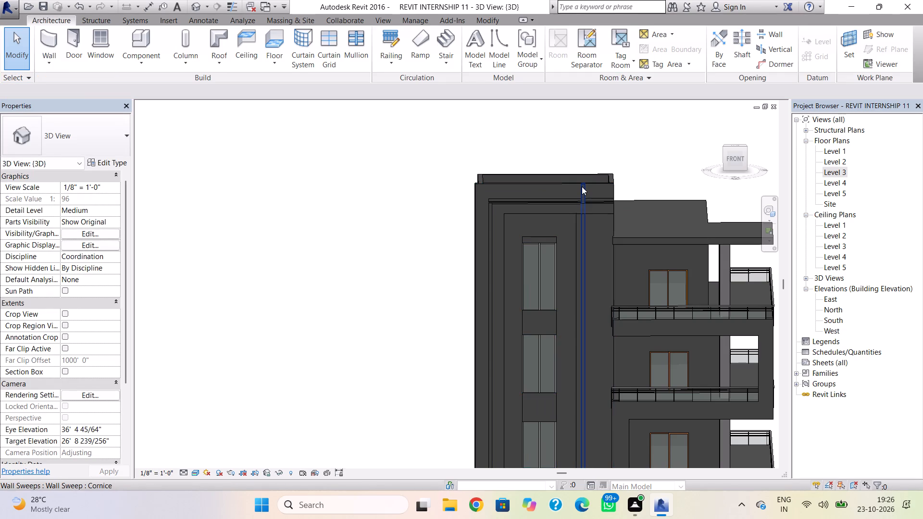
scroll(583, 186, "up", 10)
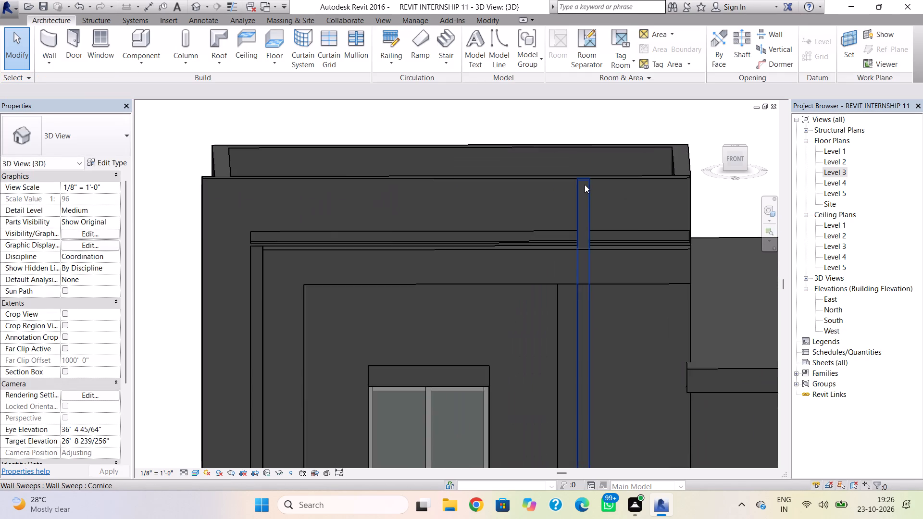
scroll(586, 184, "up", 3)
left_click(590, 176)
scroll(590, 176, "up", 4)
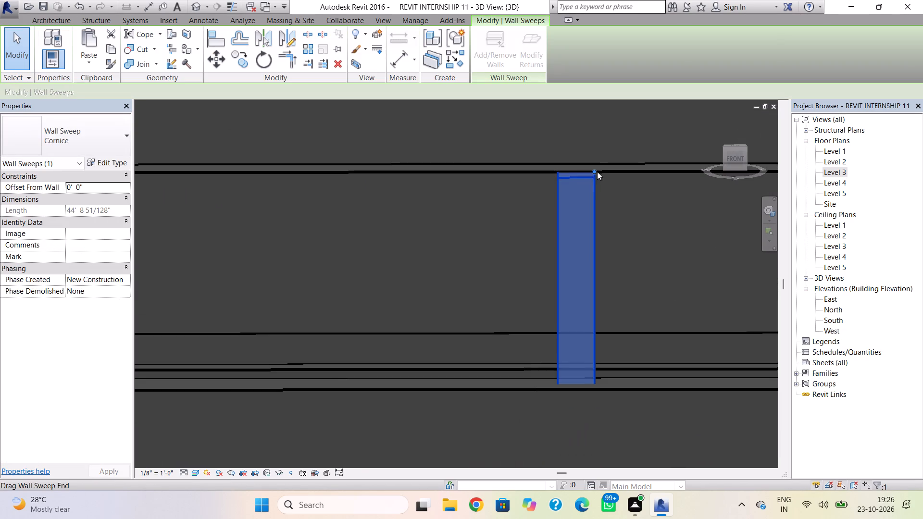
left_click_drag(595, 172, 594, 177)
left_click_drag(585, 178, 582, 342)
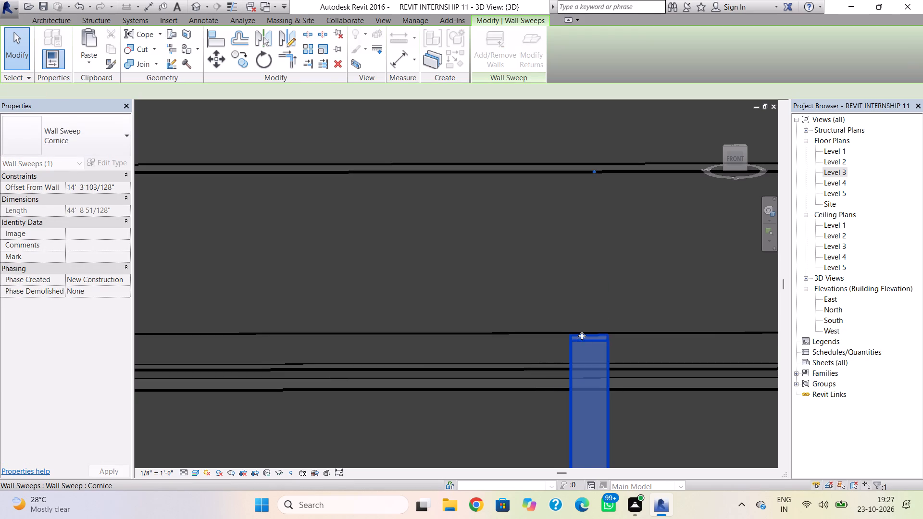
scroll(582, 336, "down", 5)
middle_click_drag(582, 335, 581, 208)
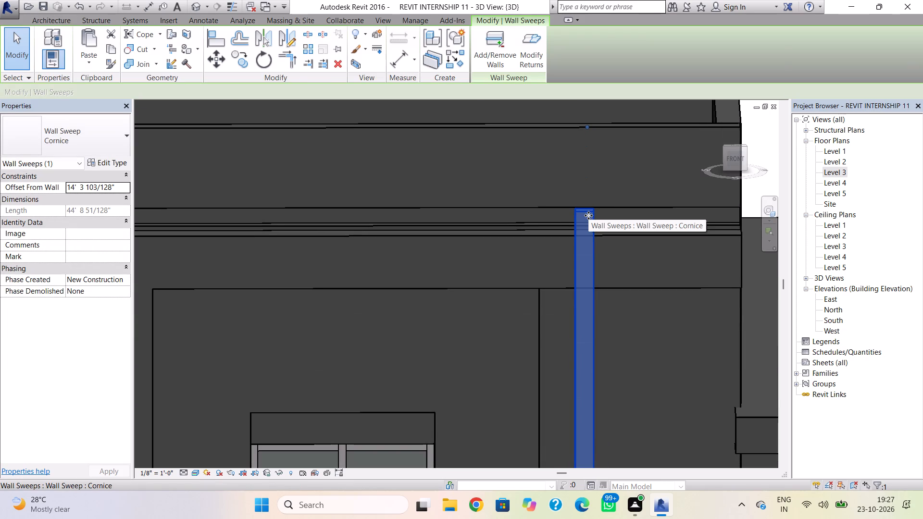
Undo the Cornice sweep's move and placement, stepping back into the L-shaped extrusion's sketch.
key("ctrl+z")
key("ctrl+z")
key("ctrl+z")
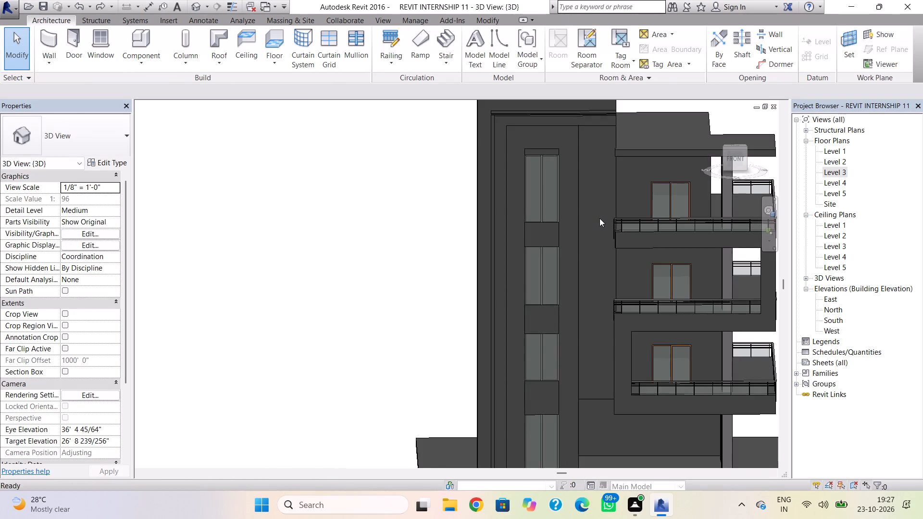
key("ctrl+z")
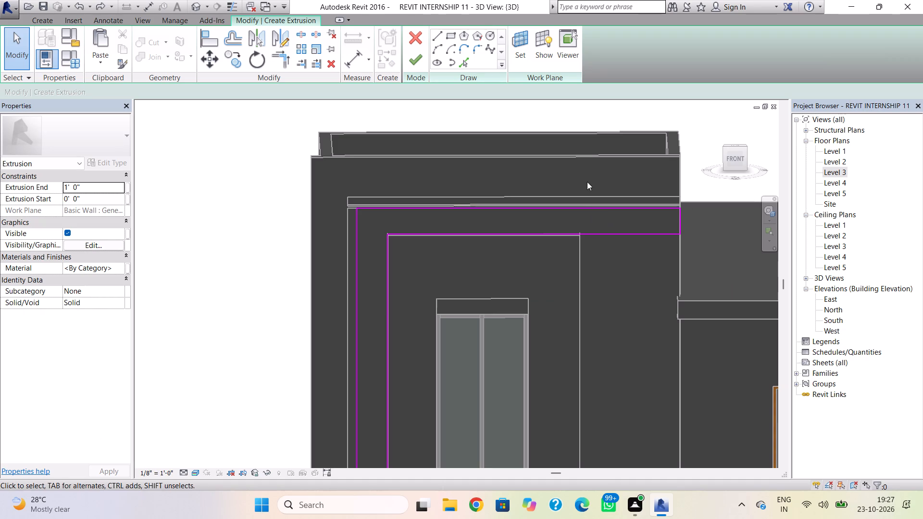
Finish the L-shaped extrusion again at 1'-0" depth and complete the in-place model.
left_click(416, 58)
scroll(640, 286, "down", 4)
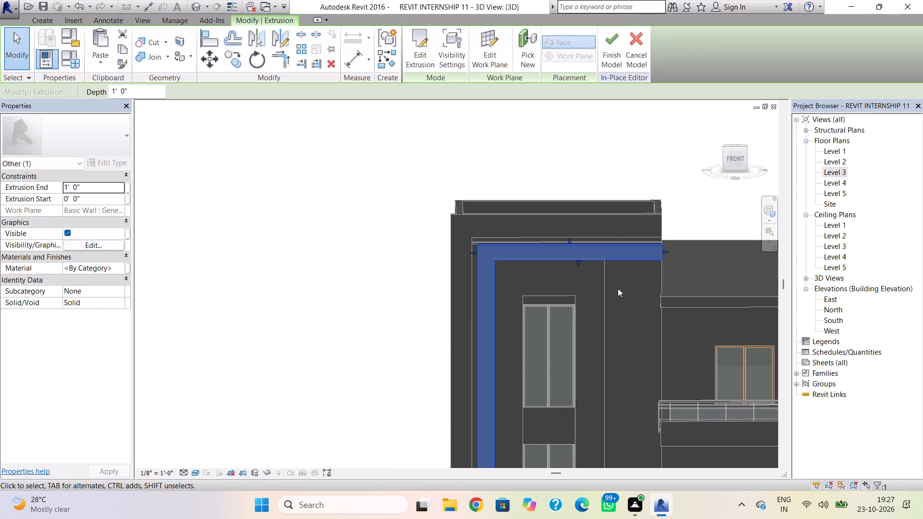
left_click(611, 37)
scroll(615, 324, "down", 3)
middle_click_drag(591, 277, 568, 197)
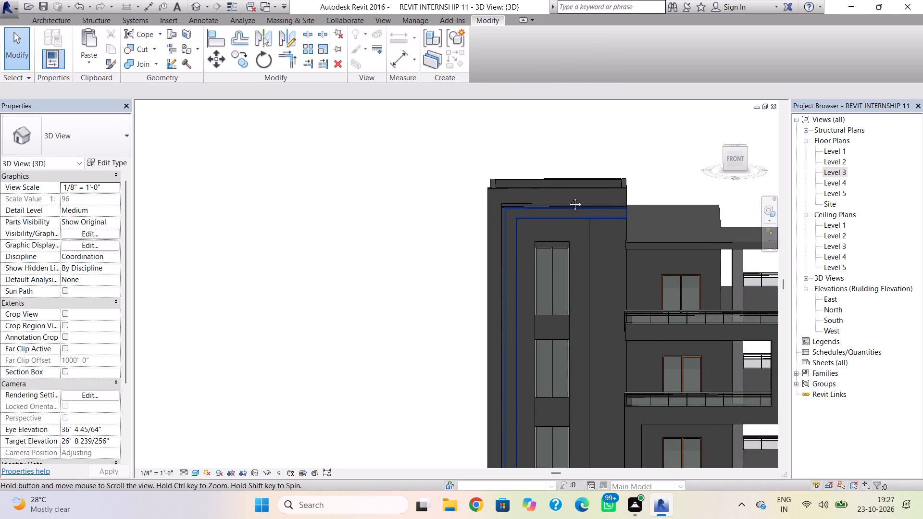
middle_click_drag(568, 197, 567, 192)
Save the project.
left_click(38, 8)
left_click(44, 16)
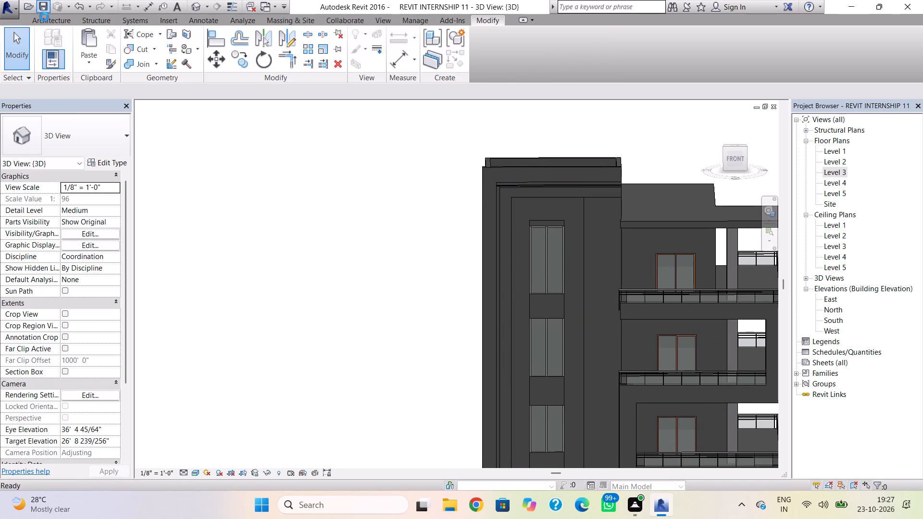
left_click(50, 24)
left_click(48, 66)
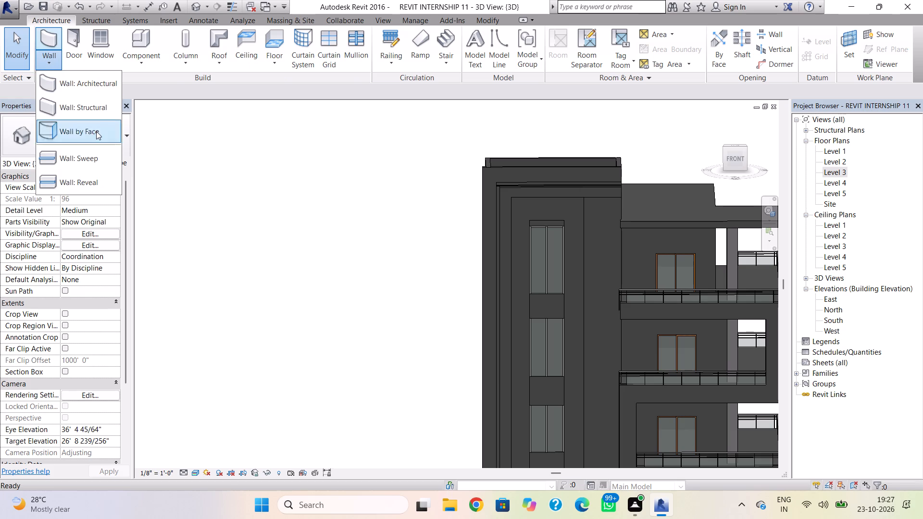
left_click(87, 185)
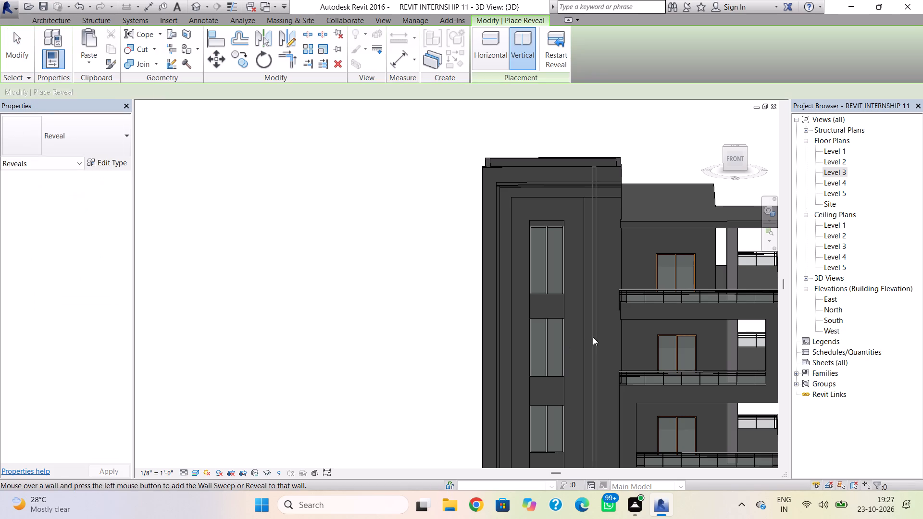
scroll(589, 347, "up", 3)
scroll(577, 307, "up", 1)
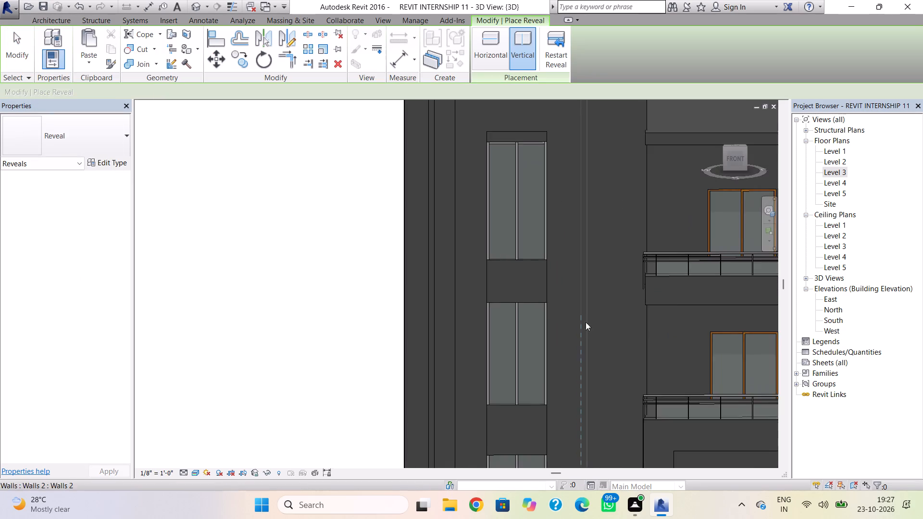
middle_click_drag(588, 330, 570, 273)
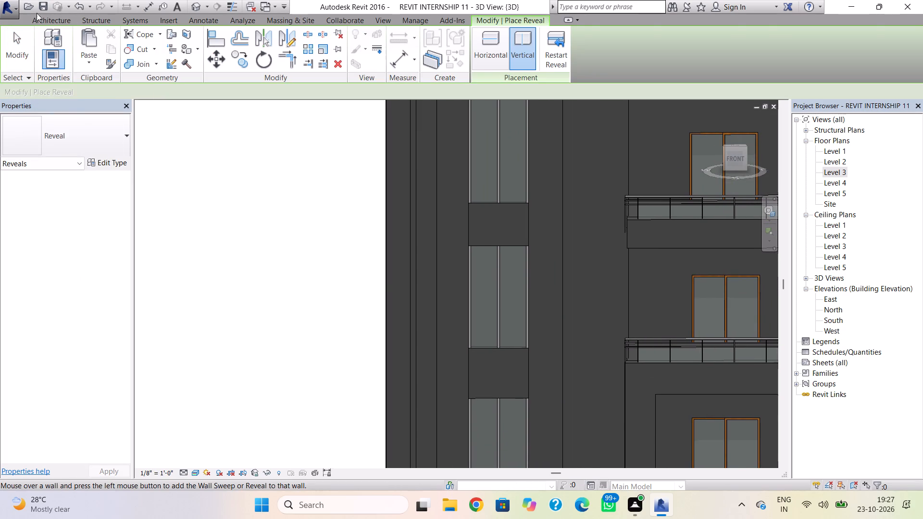
Place a vertical Cornice wall sweep on the front wall right beside the window panel's edge nearest the balconies.
left_click(41, 19)
left_click(58, 60)
left_click(75, 159)
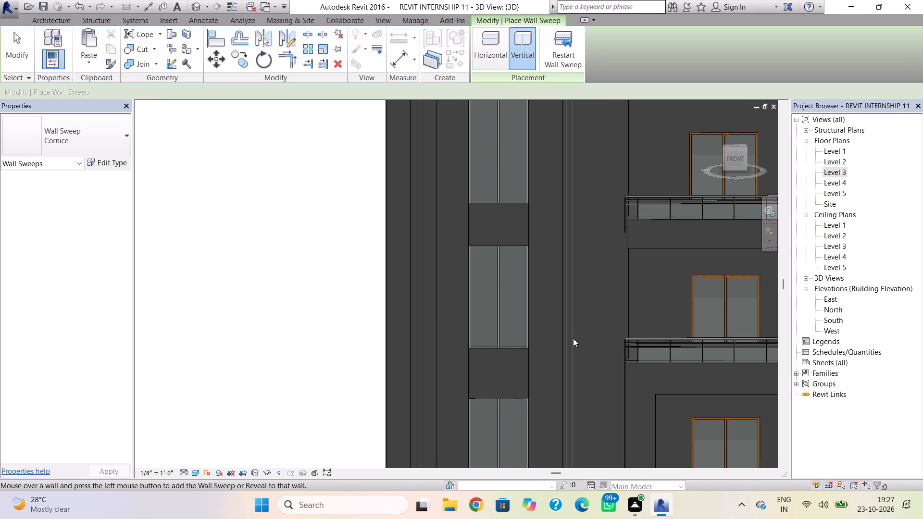
scroll(573, 339, "up", 6)
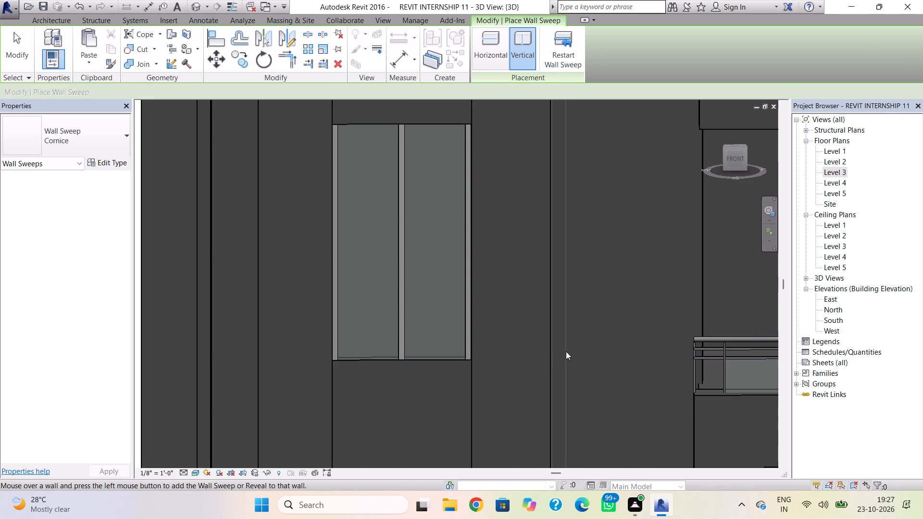
left_click(566, 352)
left_click(581, 349)
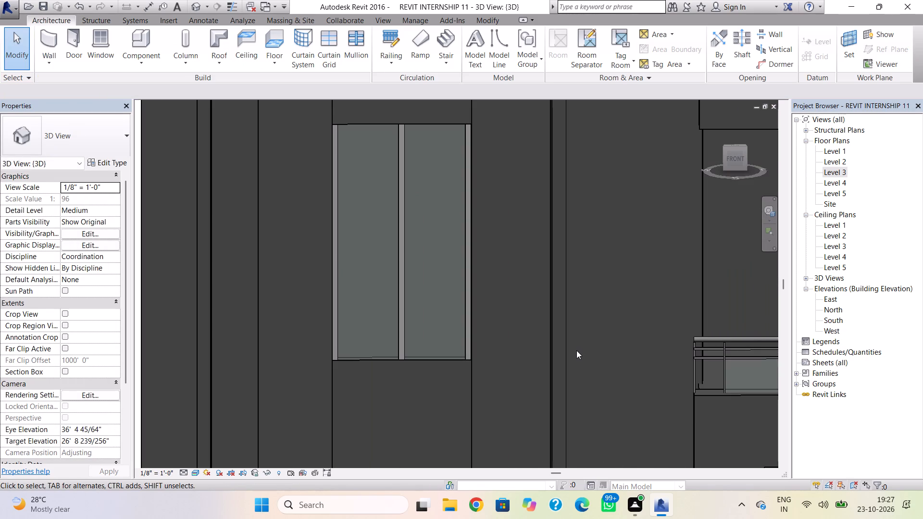
Place two more vertical Cornice wall sweeps on the front wall, evenly spaced beside the existing one toward the balconies.
left_click(54, 64)
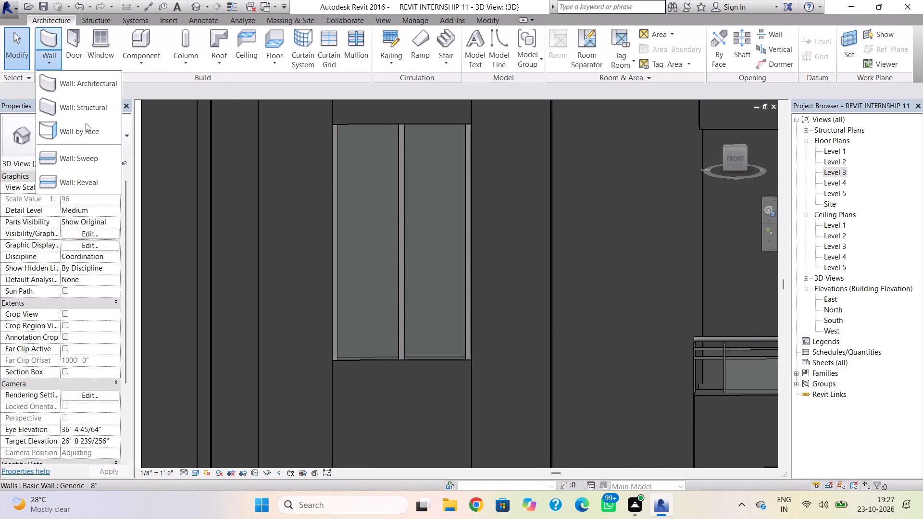
left_click(86, 157)
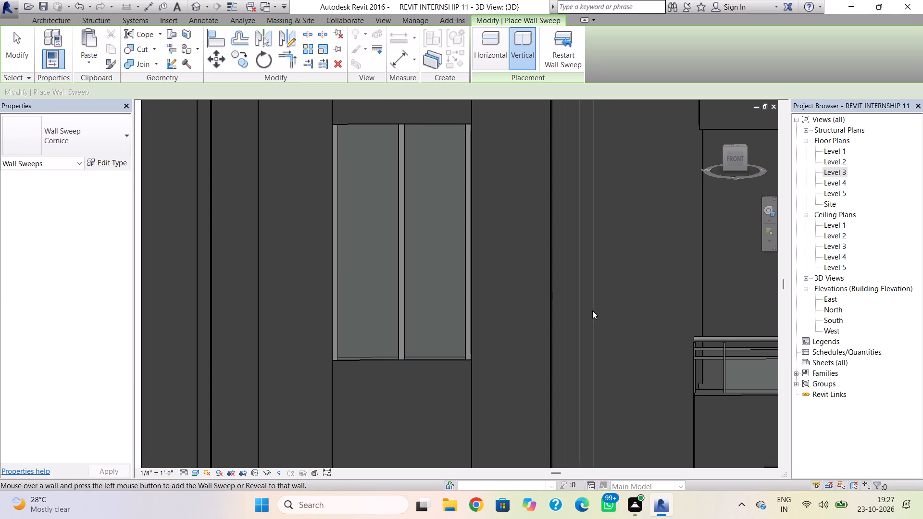
double_click(592, 313)
left_click(622, 302)
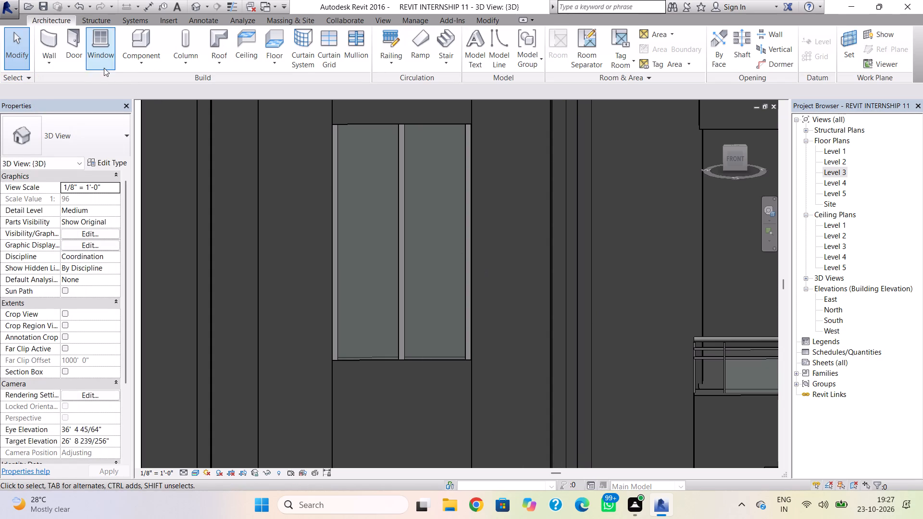
left_click(62, 63)
left_click(78, 160)
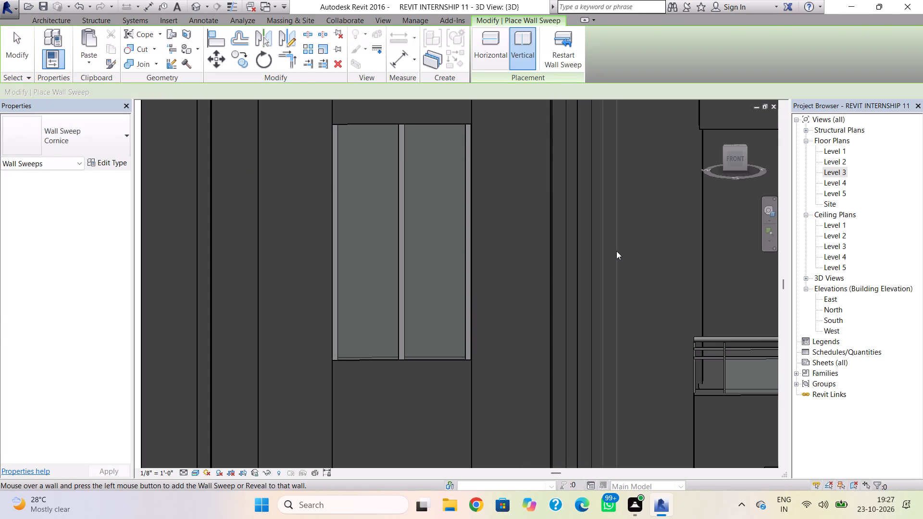
double_click(616, 251)
left_click(616, 251)
left_click(636, 247)
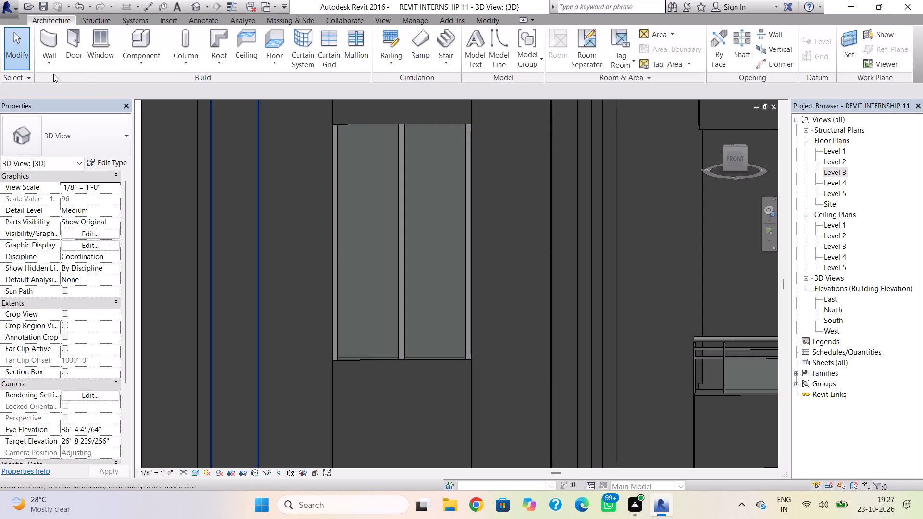
Continue the row with three more evenly spaced vertical Cornice sweeps, reaching the front wall's balcony-side end.
left_click(53, 62)
left_click(73, 155)
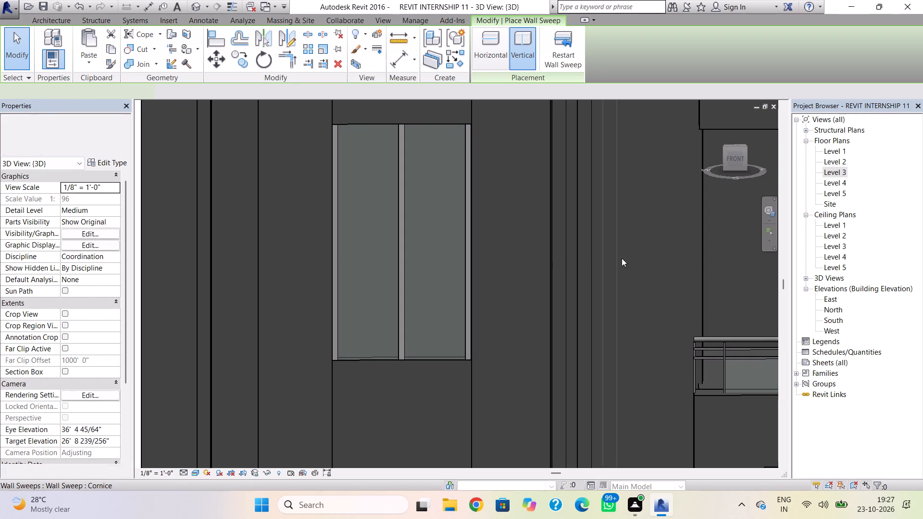
double_click(641, 279)
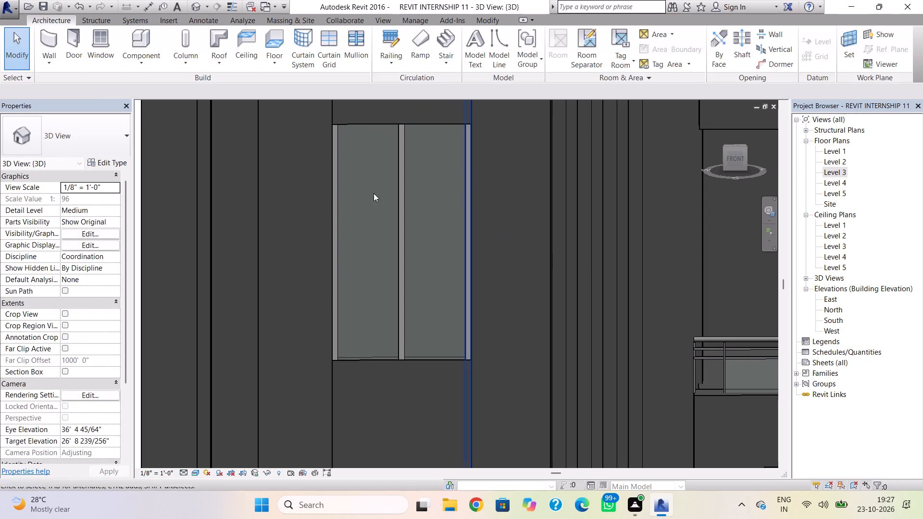
left_click(39, 61)
left_click(73, 155)
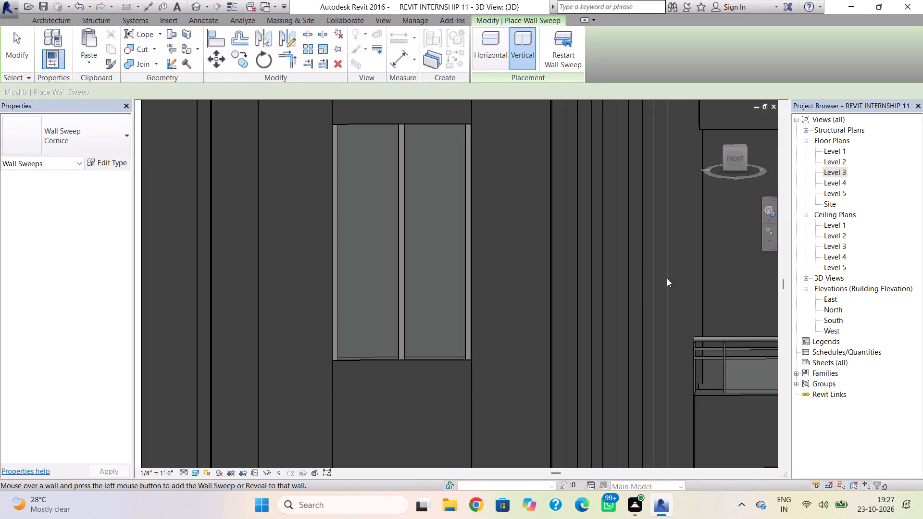
double_click(666, 279)
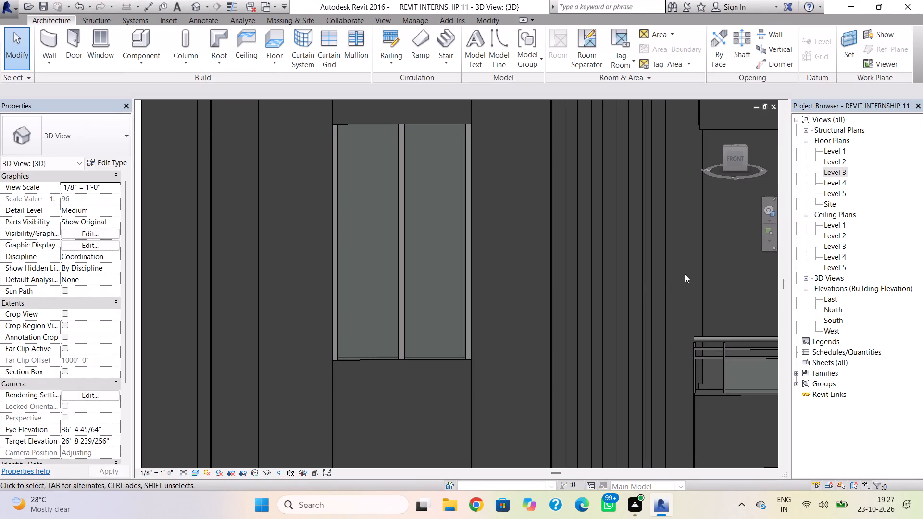
left_click(685, 274)
left_click(46, 56)
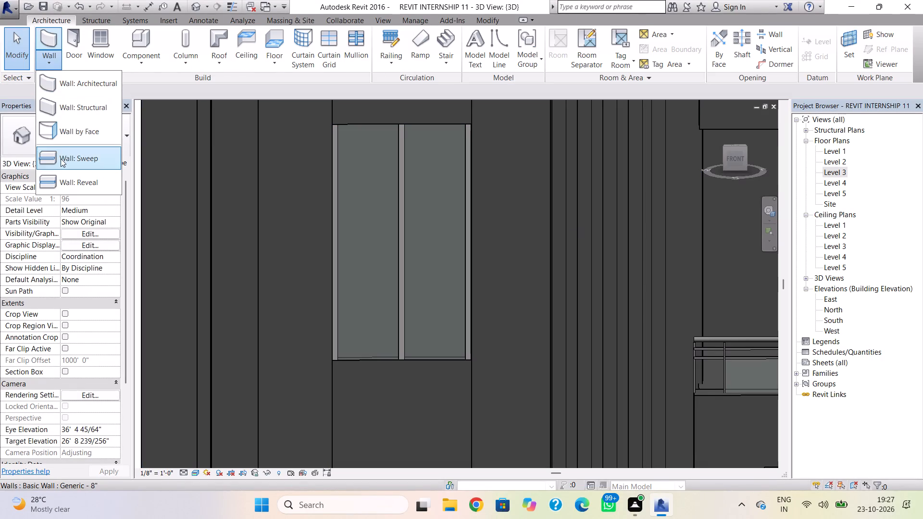
left_click(61, 159)
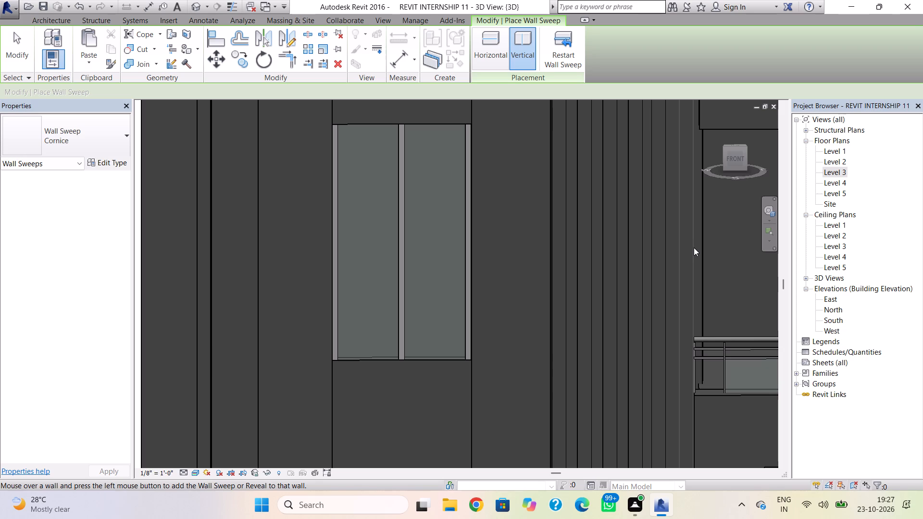
double_click(690, 254)
Move the Cornice sweep nearest the windows down until its top sits just below the L-shaped frame, offset about 30'-9".
scroll(583, 160, "down", 1)
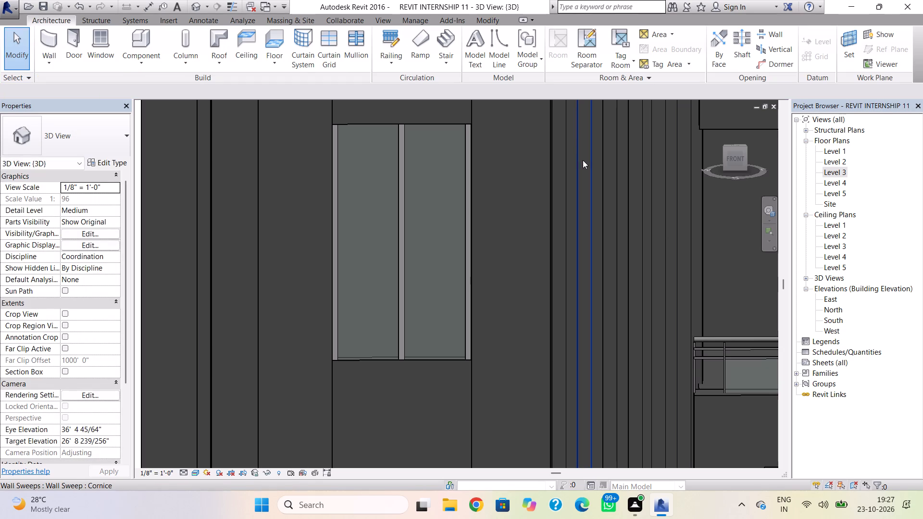
scroll(583, 160, "down", 3)
middle_click_drag(594, 177, 590, 301)
scroll(596, 132, "down", 2)
middle_click_drag(596, 136, 588, 306)
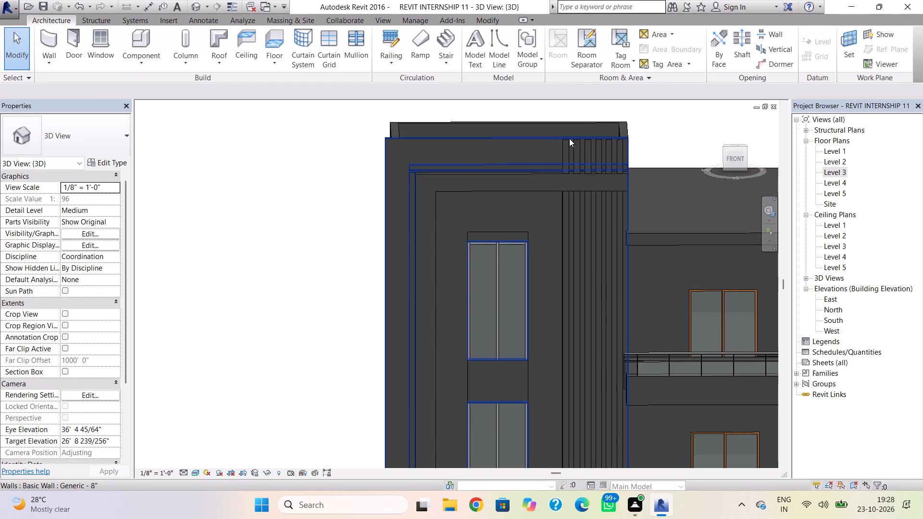
left_click(563, 140)
scroll(563, 140, "up", 8)
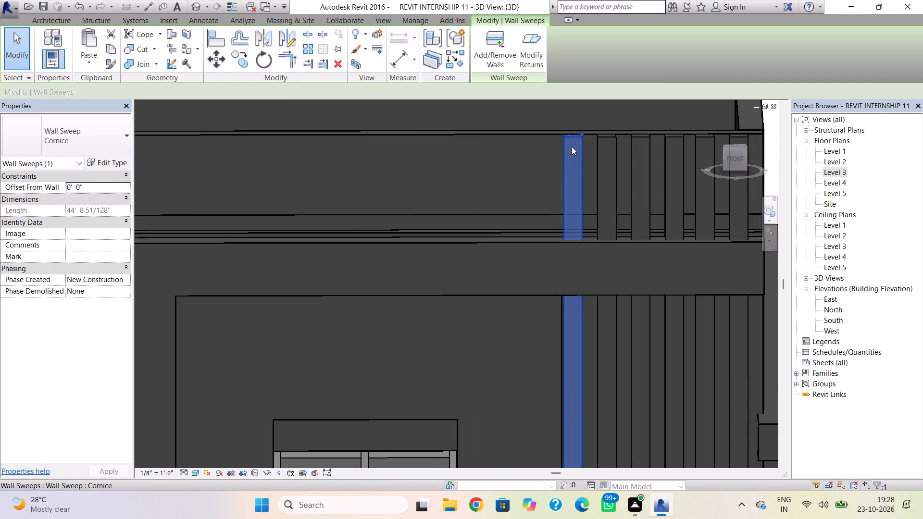
scroll(573, 149, "up", 2)
left_click_drag(565, 134, 561, 265)
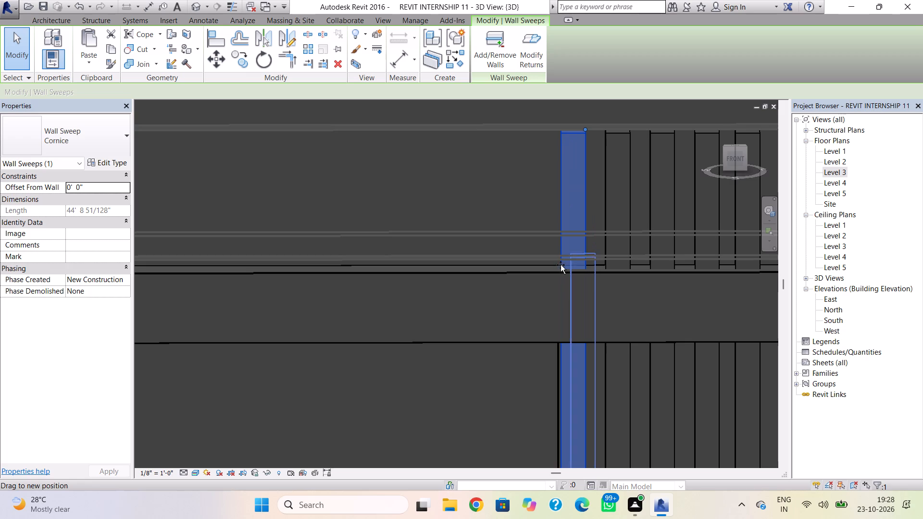
left_click_drag(561, 265, 543, 364)
scroll(593, 332, "down", 2)
middle_click_drag(598, 329, 574, 131)
left_click_drag(565, 160, 564, 173)
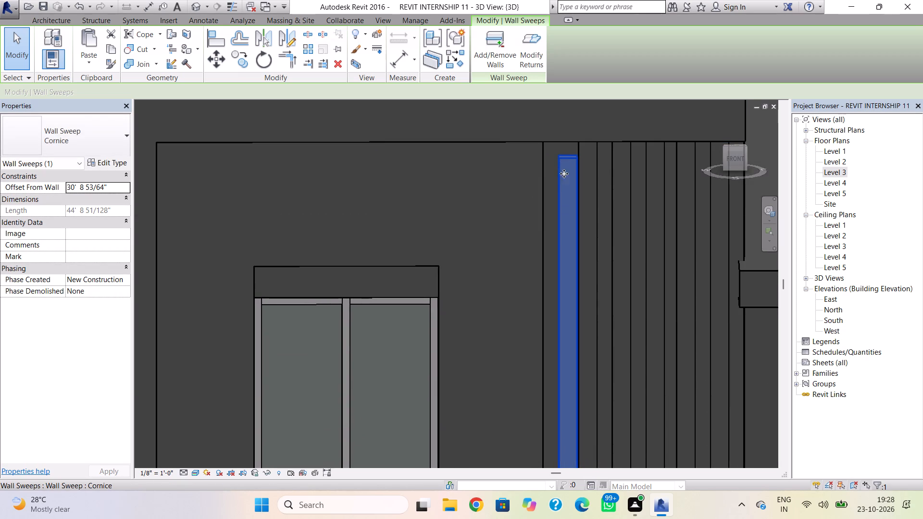
left_click_drag(564, 173, 558, 232)
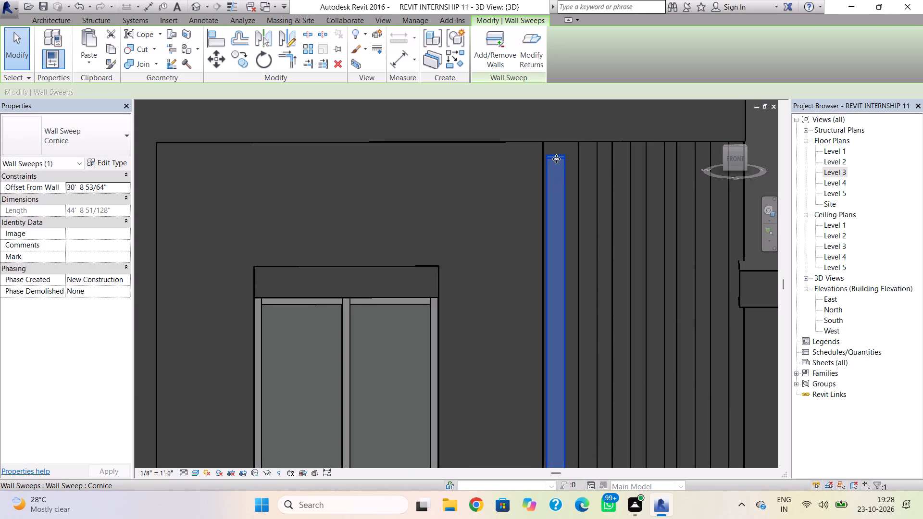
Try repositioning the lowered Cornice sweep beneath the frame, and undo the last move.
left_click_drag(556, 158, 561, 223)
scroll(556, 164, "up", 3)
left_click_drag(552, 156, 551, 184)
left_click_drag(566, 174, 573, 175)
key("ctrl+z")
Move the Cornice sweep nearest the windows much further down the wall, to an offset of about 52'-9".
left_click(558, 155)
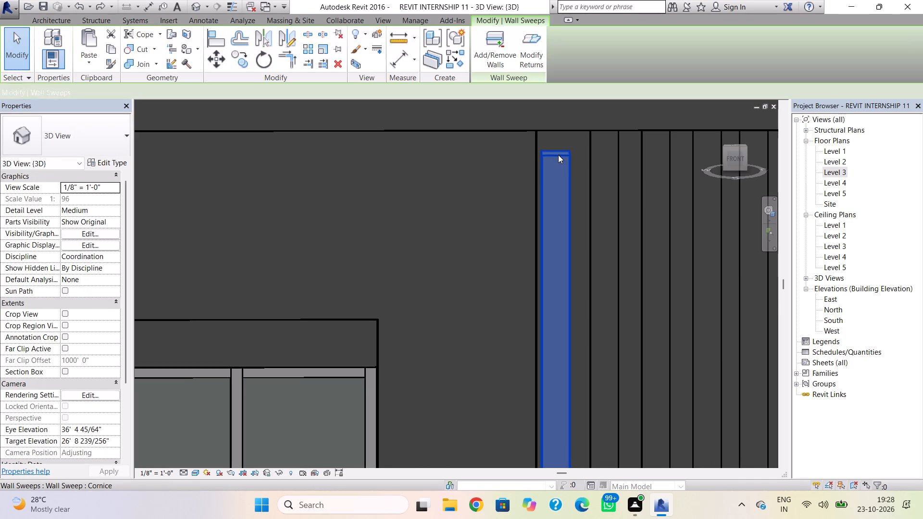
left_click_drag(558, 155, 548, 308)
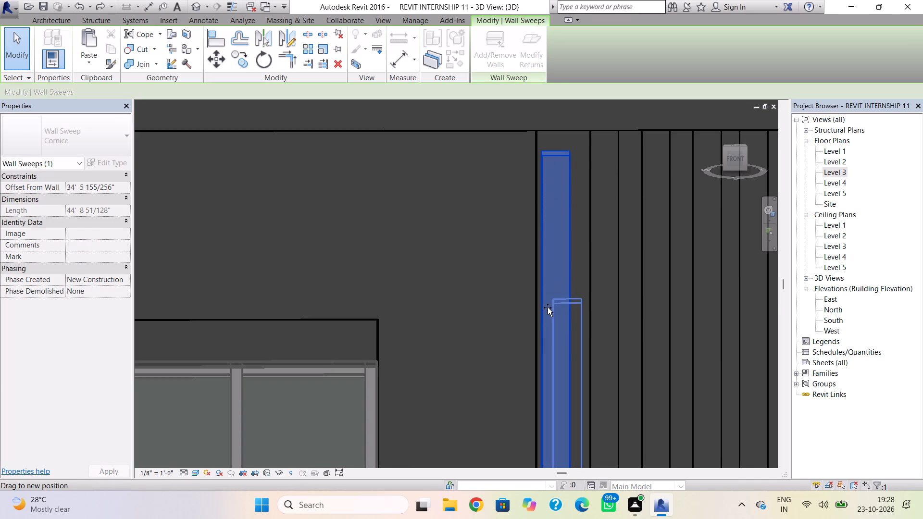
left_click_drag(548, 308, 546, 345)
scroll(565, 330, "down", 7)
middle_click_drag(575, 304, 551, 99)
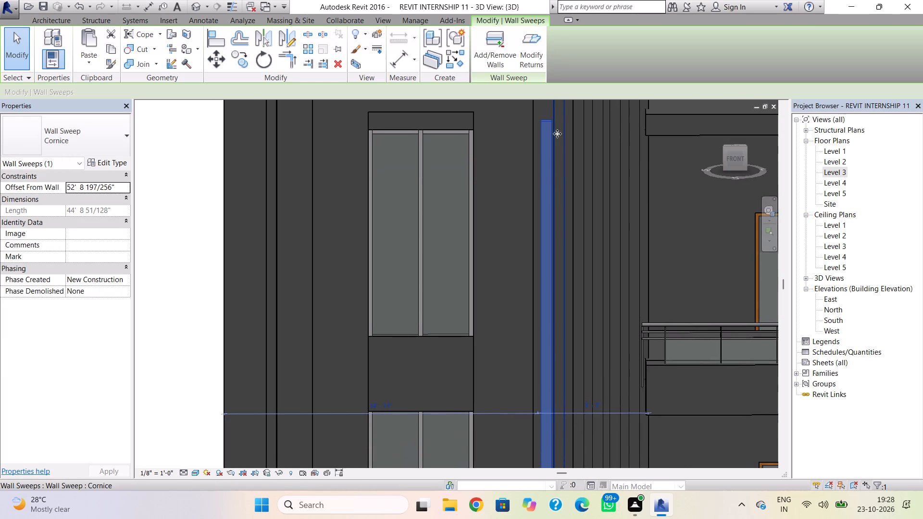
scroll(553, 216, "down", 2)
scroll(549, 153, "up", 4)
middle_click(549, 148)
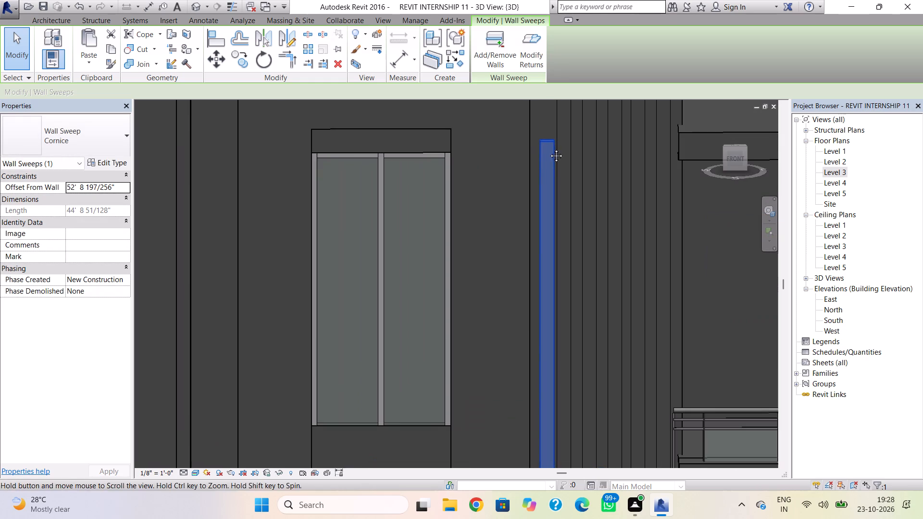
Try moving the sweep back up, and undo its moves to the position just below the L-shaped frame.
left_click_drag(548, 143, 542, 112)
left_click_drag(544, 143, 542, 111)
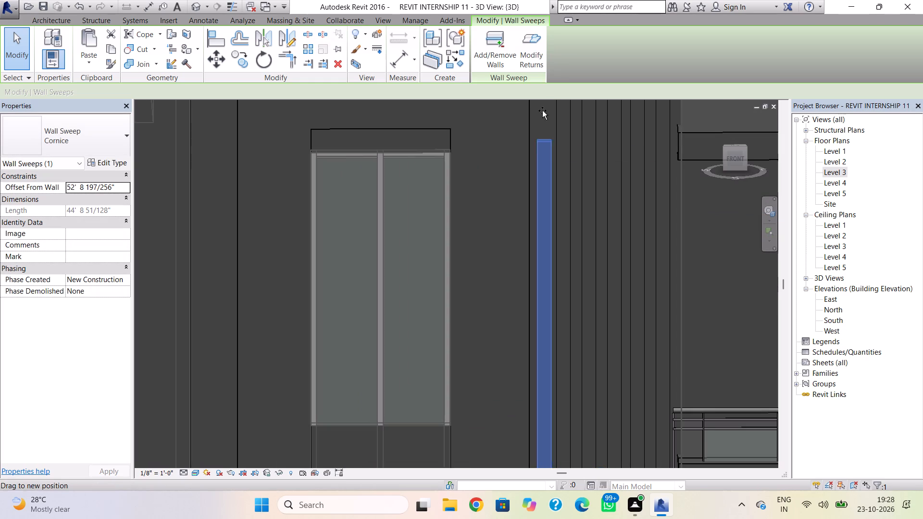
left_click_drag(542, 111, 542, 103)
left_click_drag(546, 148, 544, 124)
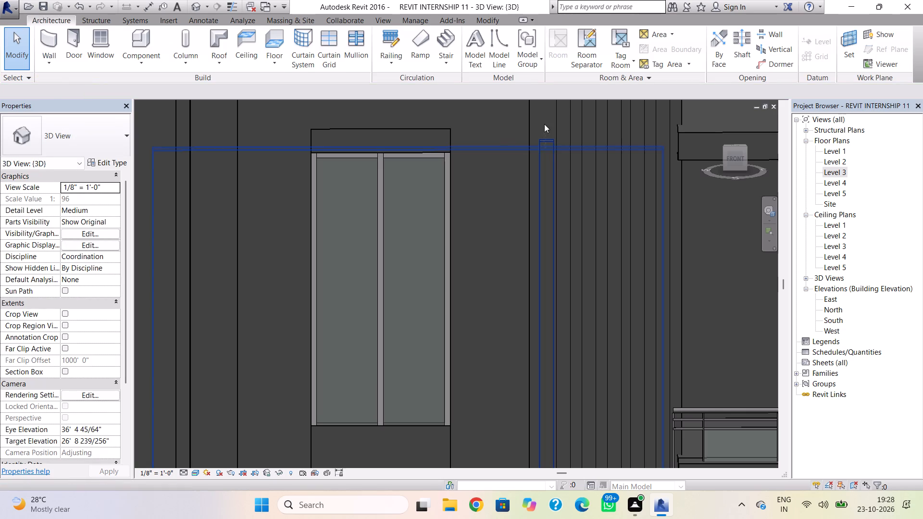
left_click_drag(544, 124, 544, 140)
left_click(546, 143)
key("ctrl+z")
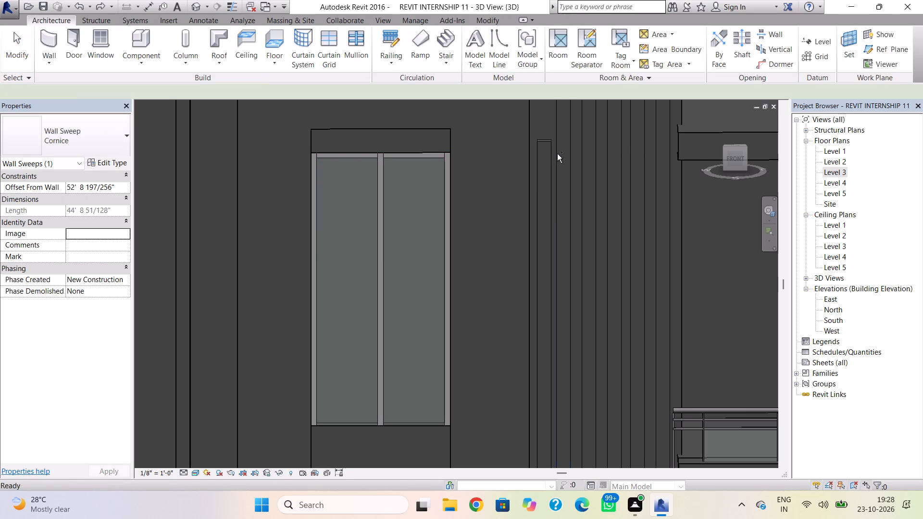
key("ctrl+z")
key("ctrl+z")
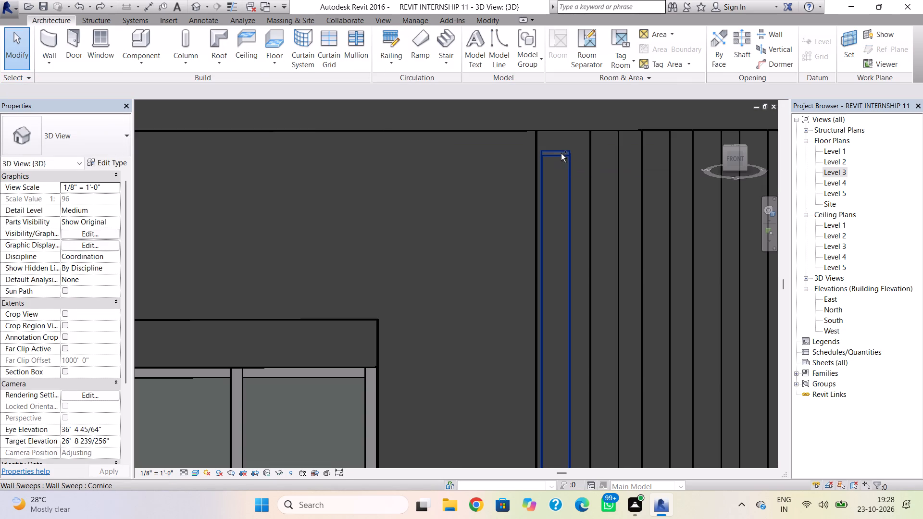
Raise the Cornice sweep nearest the windows until its top meets the underside of the L-shaped frame.
scroll(560, 158, "down", 9)
scroll(561, 174, "up", 7)
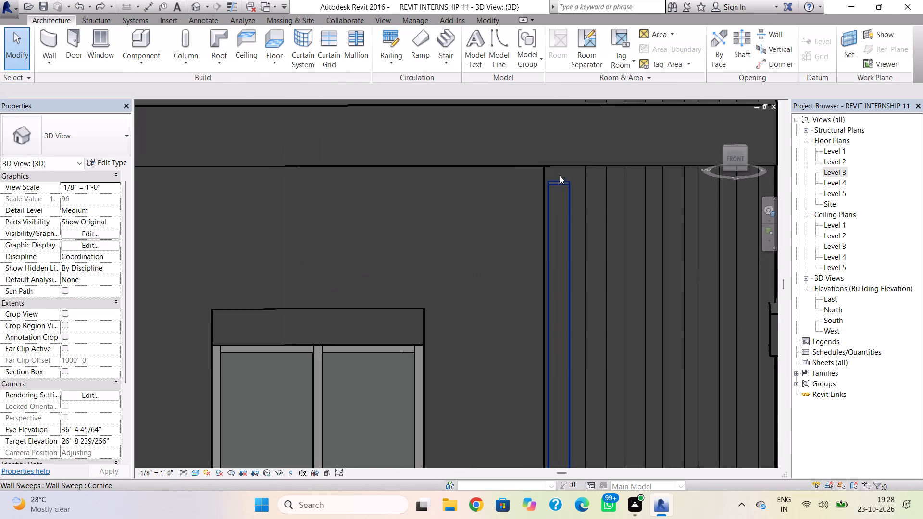
scroll(560, 175, "up", 1)
left_click_drag(562, 185, 562, 167)
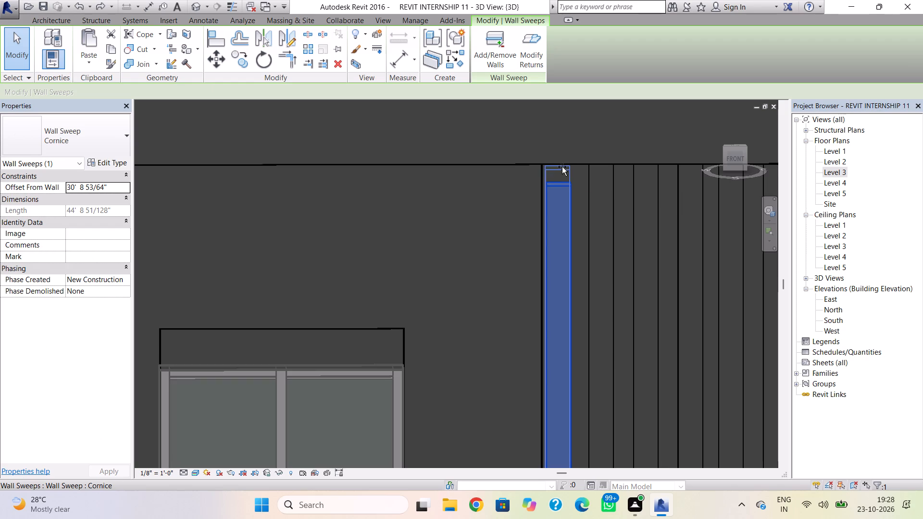
left_click_drag(562, 167, 562, 164)
left_click(508, 209)
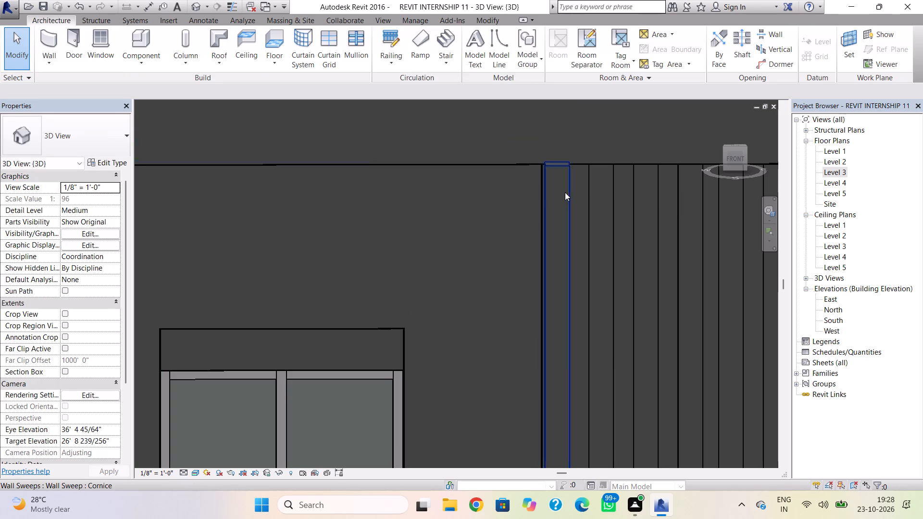
Lower the second Cornice sweep to the L-shaped frame's underside, offset about 28'-2", and nudge it toward the first sweep.
scroll(565, 192, "down", 3)
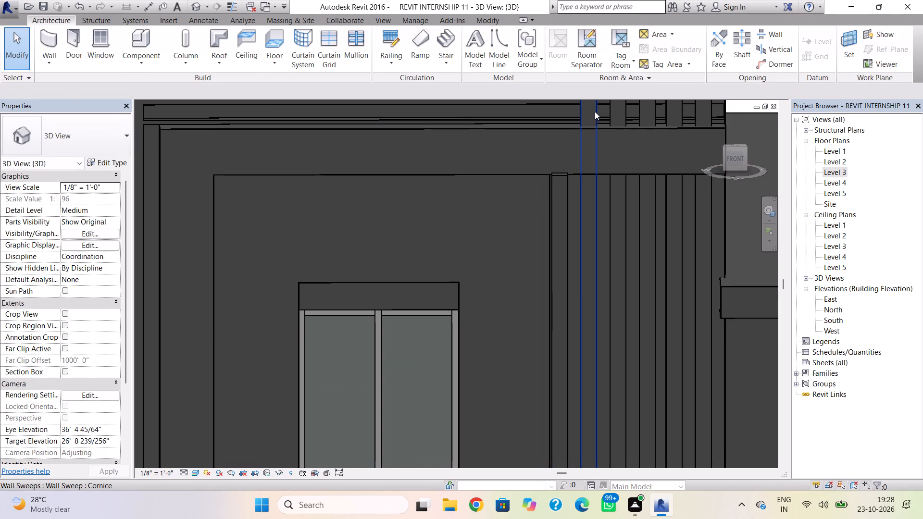
left_click(596, 110)
scroll(592, 146, "down", 1)
middle_click_drag(592, 149, 573, 253)
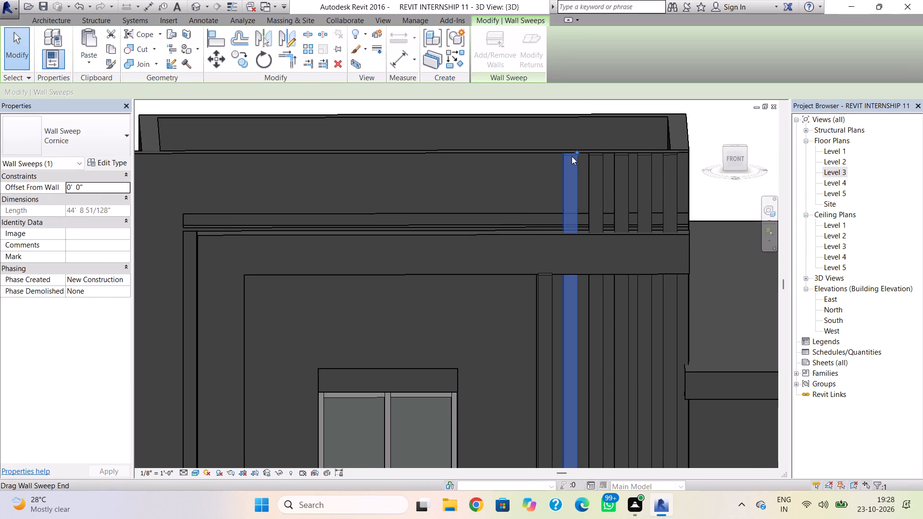
left_click_drag(570, 152, 566, 200)
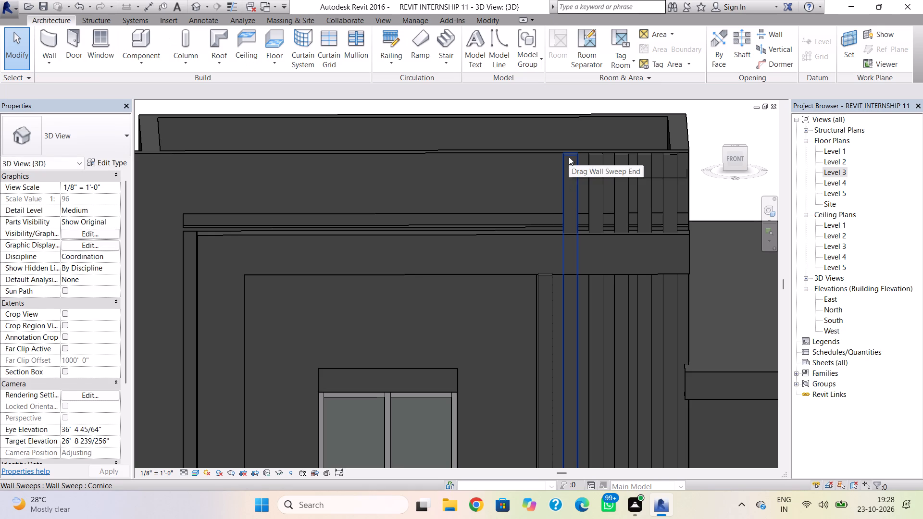
scroll(569, 155, "up", 3)
left_click_drag(569, 153, 566, 219)
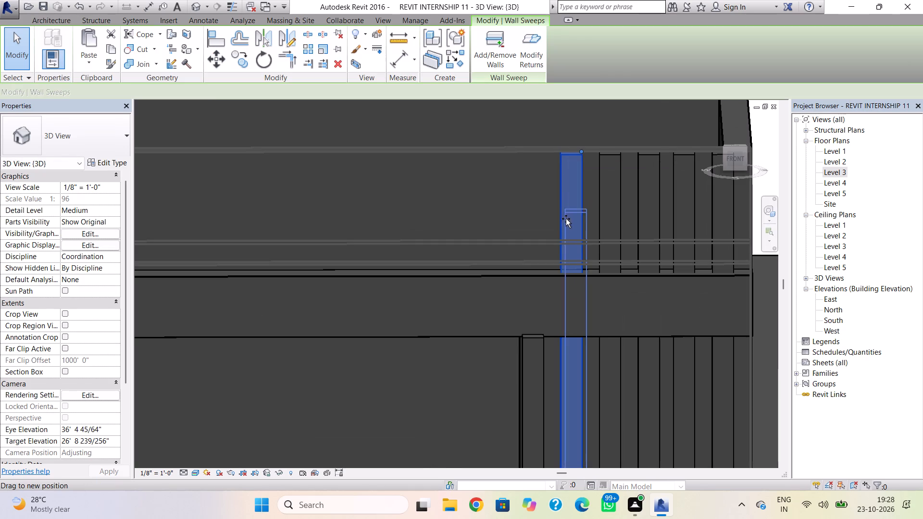
left_click_drag(566, 219, 553, 337)
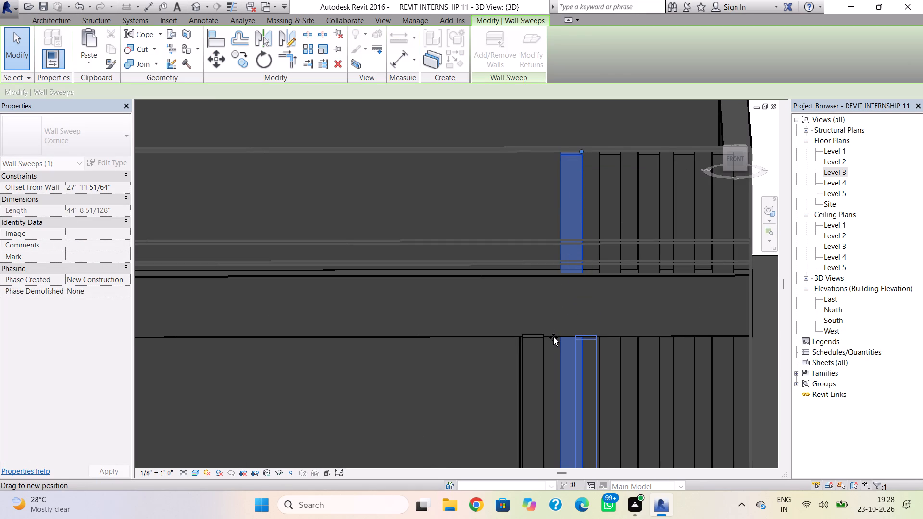
left_click_drag(553, 337, 553, 337)
key("Left")
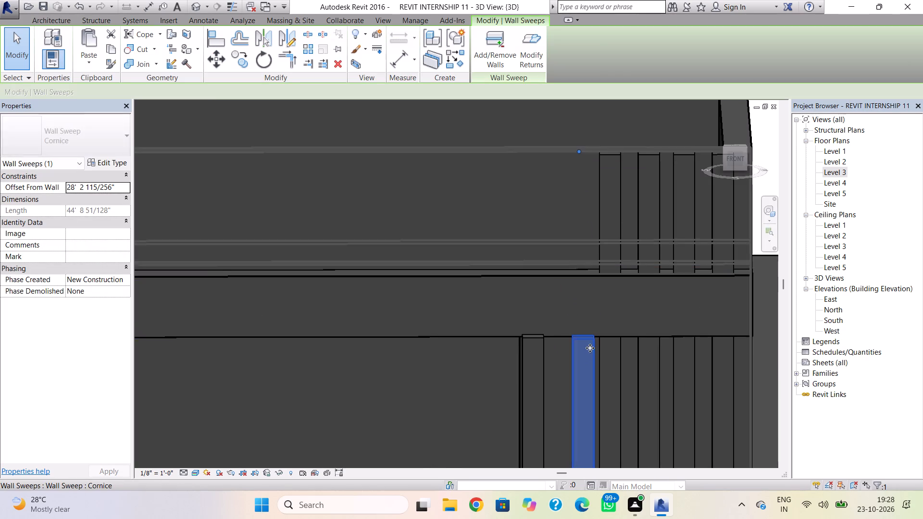
key("Left")
key("Left")
key("Left")
key("Left")
key("Left")
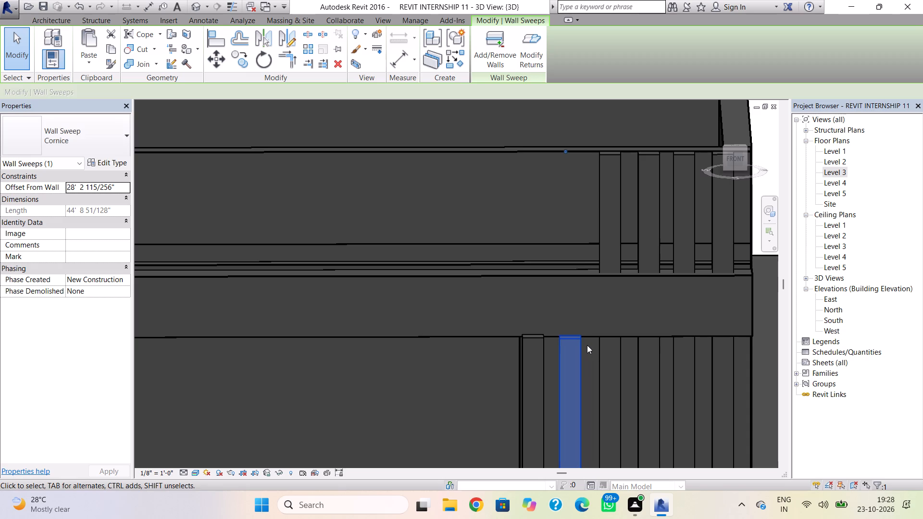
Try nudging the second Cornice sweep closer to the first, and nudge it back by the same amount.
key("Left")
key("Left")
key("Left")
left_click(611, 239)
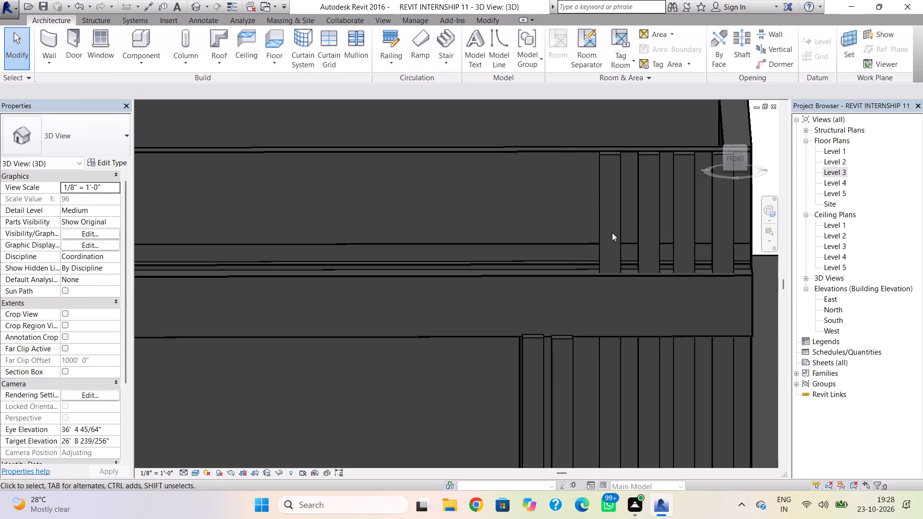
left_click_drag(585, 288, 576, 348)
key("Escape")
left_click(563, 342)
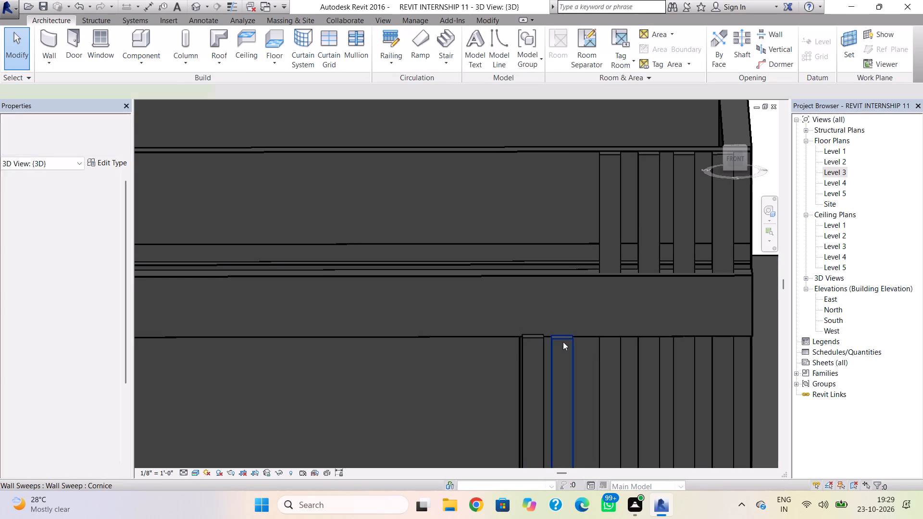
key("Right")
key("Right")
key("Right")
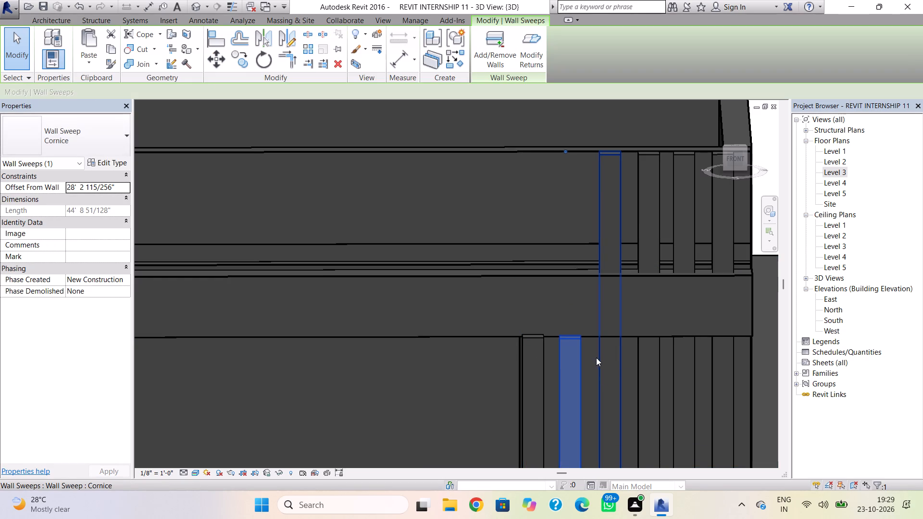
Lower the third Cornice sweep from the windows partway down the wall, to an offset of about 7'-5".
left_click(608, 154)
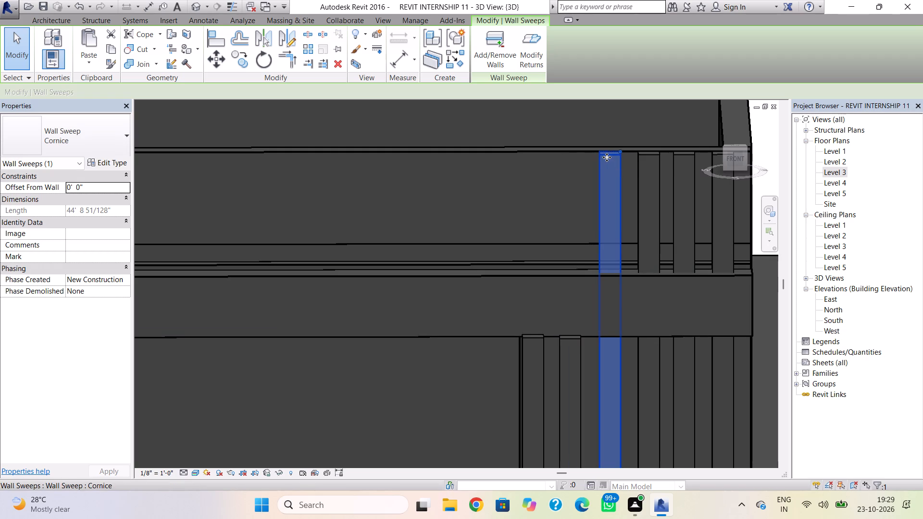
scroll(607, 158, "up", 3)
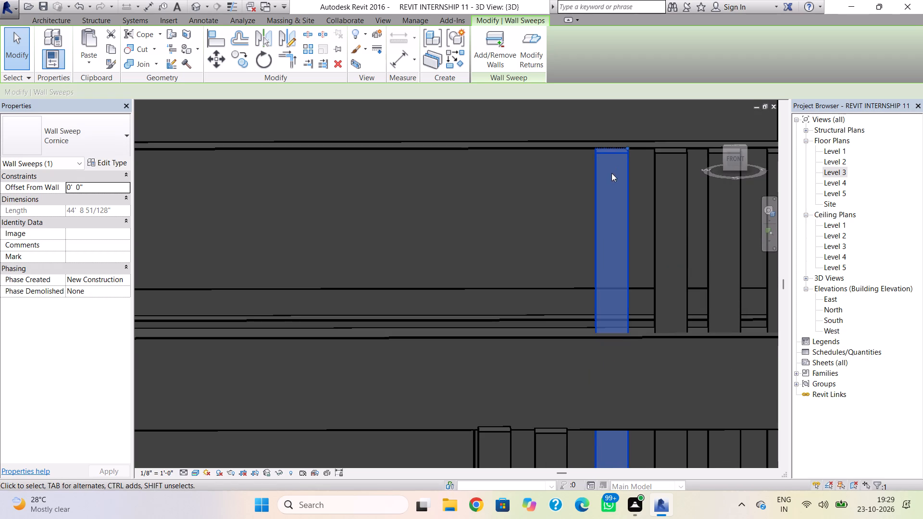
left_click(611, 155)
left_click_drag(611, 164, 610, 191)
left_click(611, 155)
left_click(611, 154)
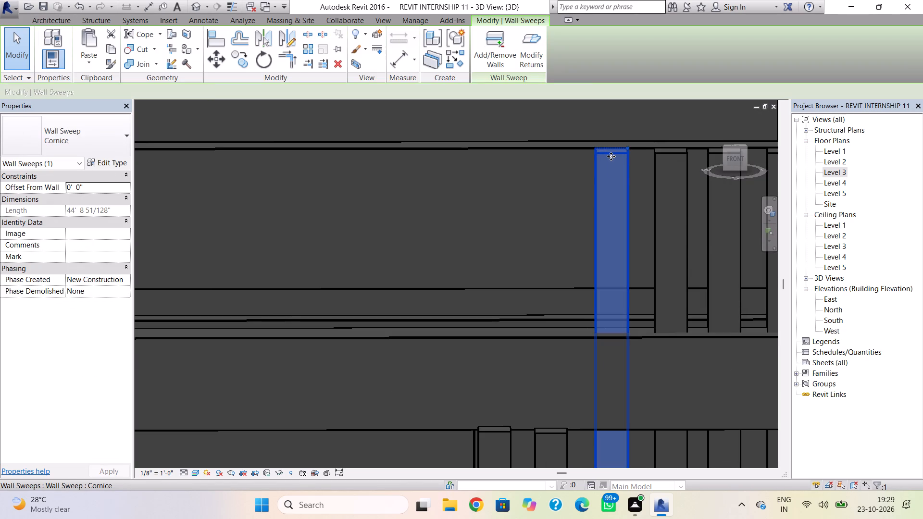
scroll(611, 150, "up", 8)
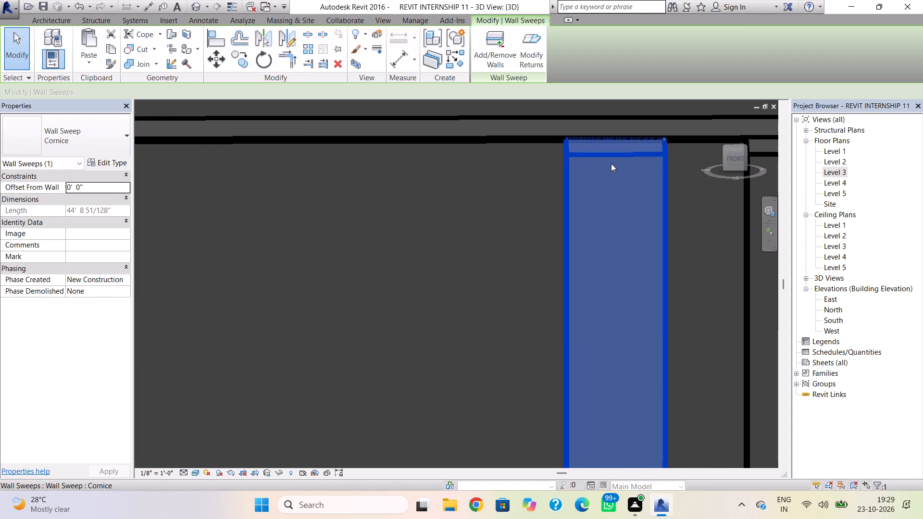
left_click_drag(614, 166, 614, 182)
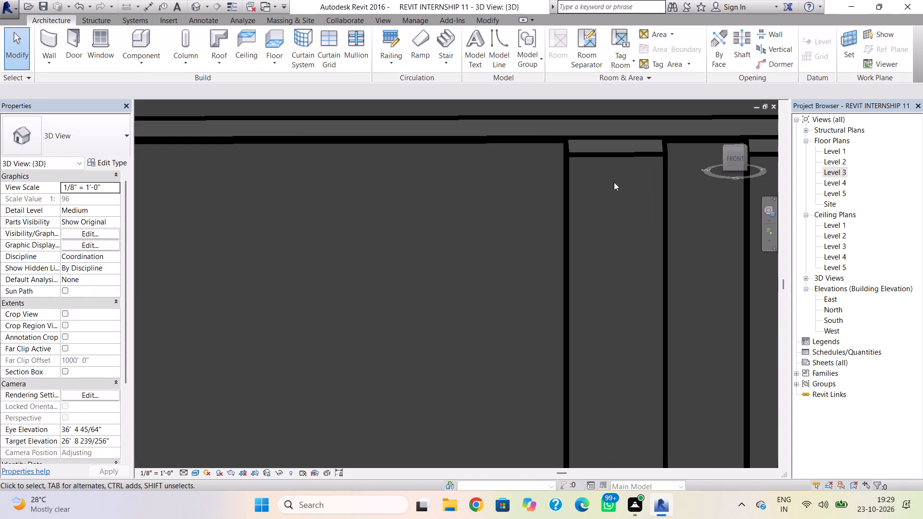
left_click_drag(614, 182, 611, 191)
left_click(609, 155)
left_click_drag(609, 155, 611, 166)
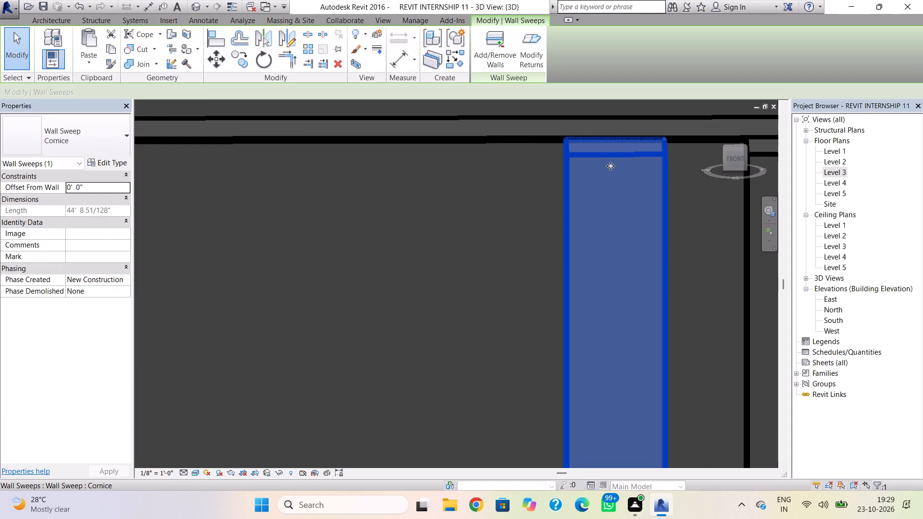
left_click_drag(611, 166, 579, 380)
scroll(582, 366, "down", 9)
middle_click_drag(584, 367, 566, 224)
scroll(570, 282, "down", 3)
middle_click_drag(571, 291, 571, 197)
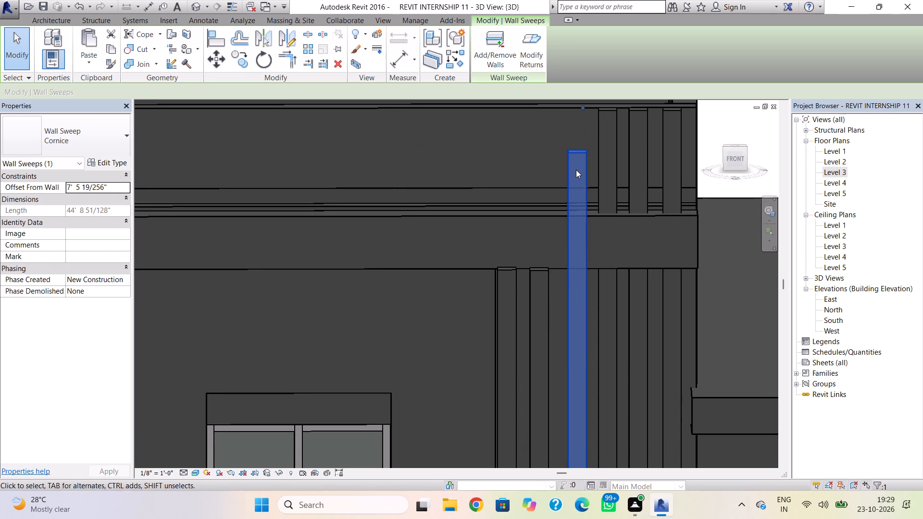
Lower the third Cornice sweep to the L-shaped frame's underside, offset about 28'-1", and nudge it toward the second to match the spacing.
left_click_drag(577, 160, 577, 192)
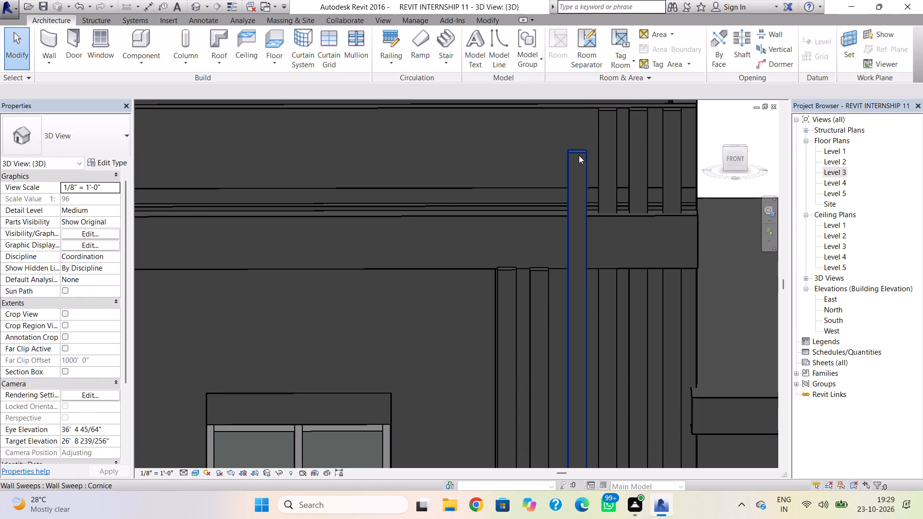
left_click(579, 154)
left_click_drag(579, 153, 579, 165)
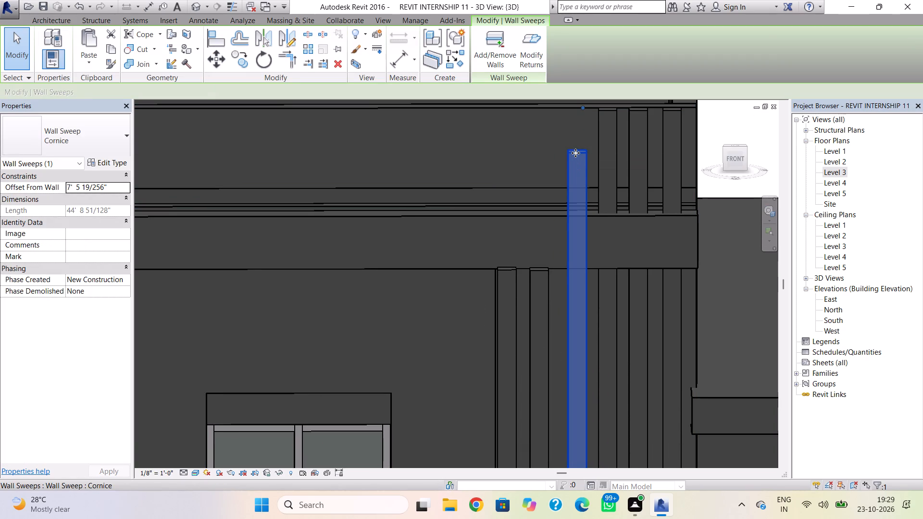
left_click_drag(575, 159, 575, 168)
left_click(574, 158)
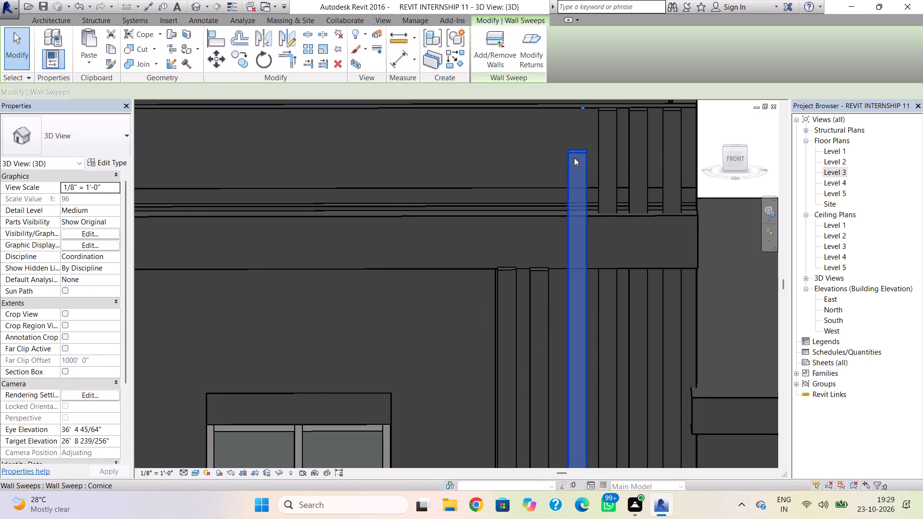
left_click_drag(574, 158, 565, 271)
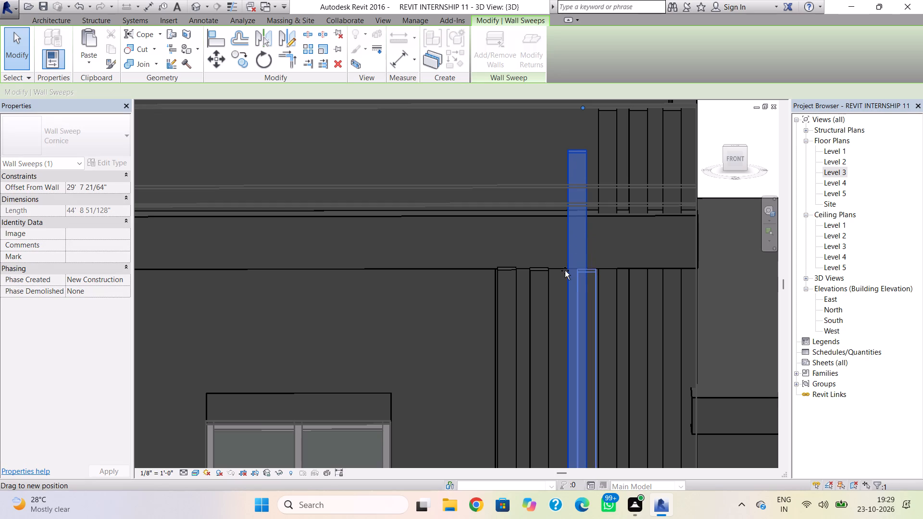
left_click_drag(565, 271, 564, 275)
key("Left")
key("Left")
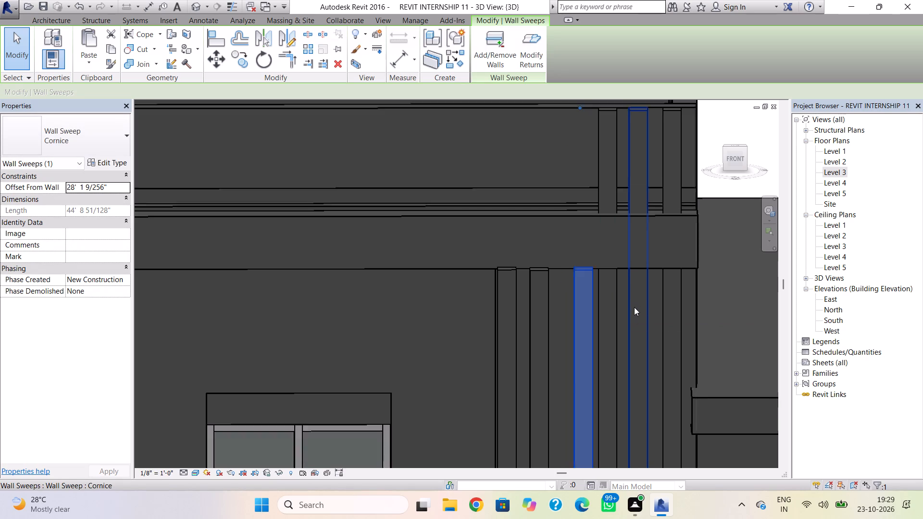
key("Left")
key("Left")
key("Left")
Lower the fourth Cornice sweep to the L-shaped frame's underside, offset about 28'-3", and nudge it toward the third sweep.
left_click(620, 309)
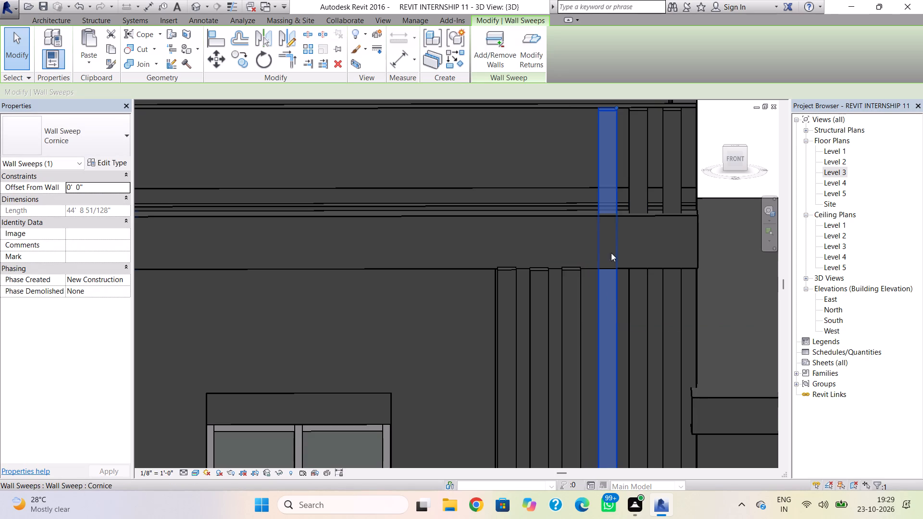
left_click_drag(608, 122, 606, 252)
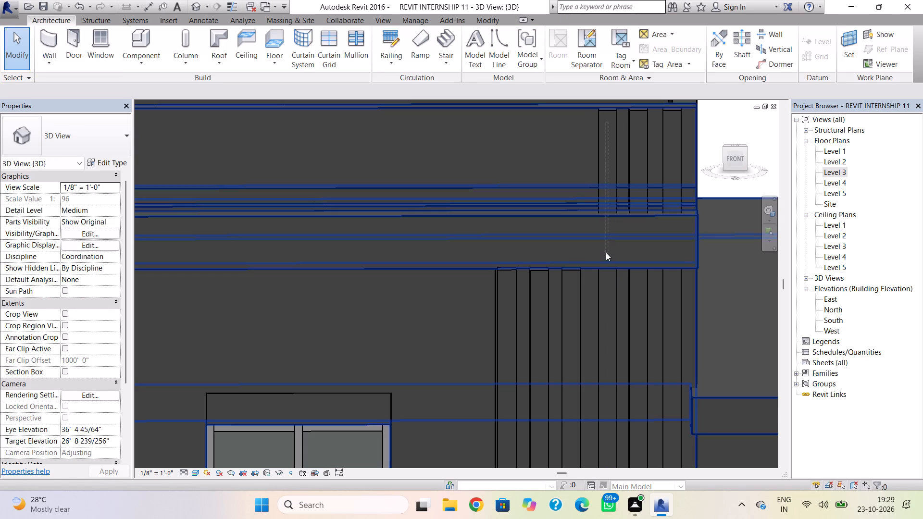
left_click_drag(606, 252, 606, 247)
key("Escape")
left_click(603, 140)
left_click(608, 111)
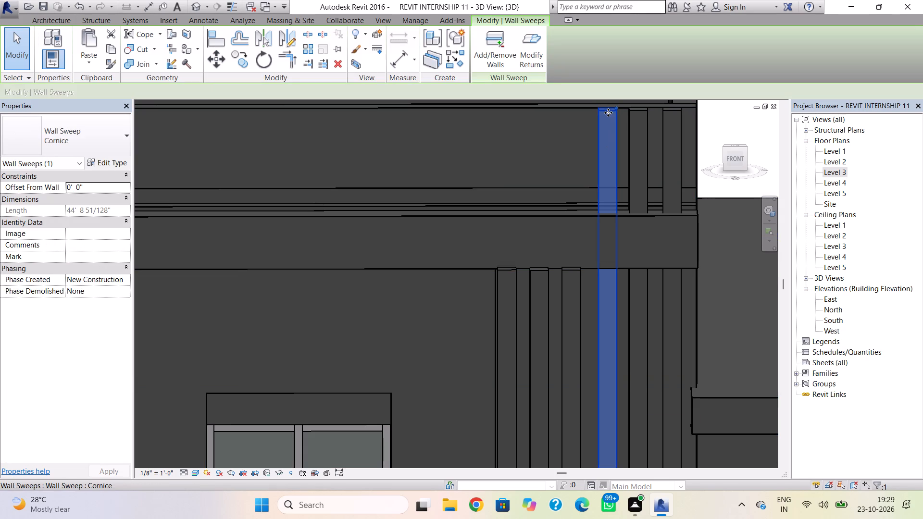
left_click_drag(608, 119, 609, 128)
key("Escape")
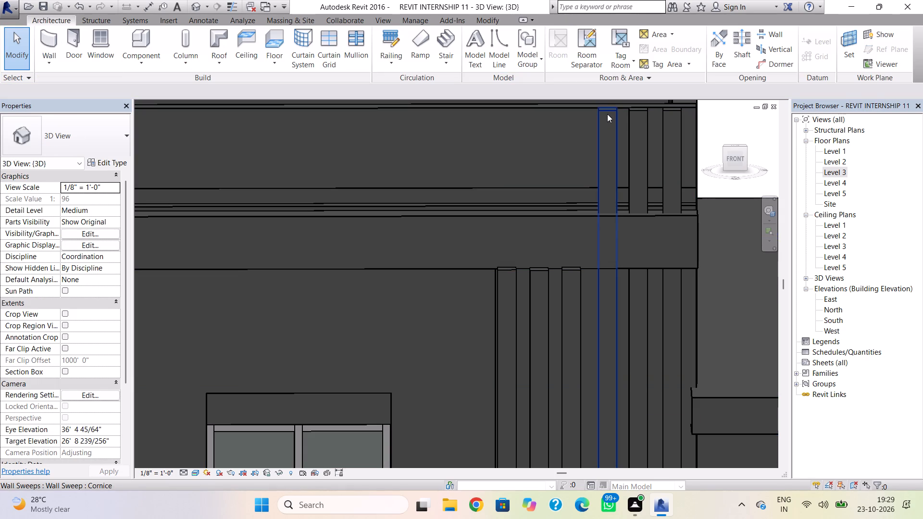
left_click_drag(607, 111, 599, 260)
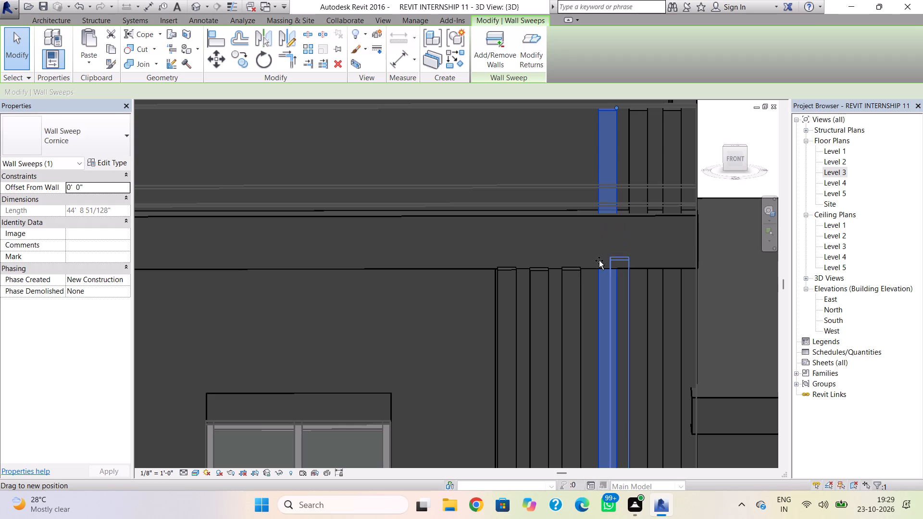
left_click_drag(599, 260, 598, 272)
key("Left")
key("Left")
key("Left")
key("Left")
key("Left")
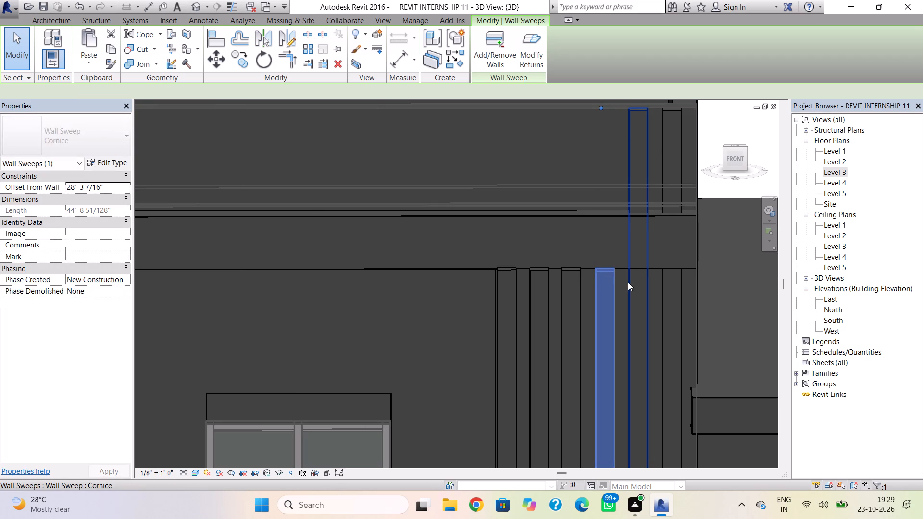
key("Left")
Lower the fifth Cornice sweep to the L-shaped frame's underside, offset about 28'-1", and nudge it toward the fourth sweep.
left_click(632, 197)
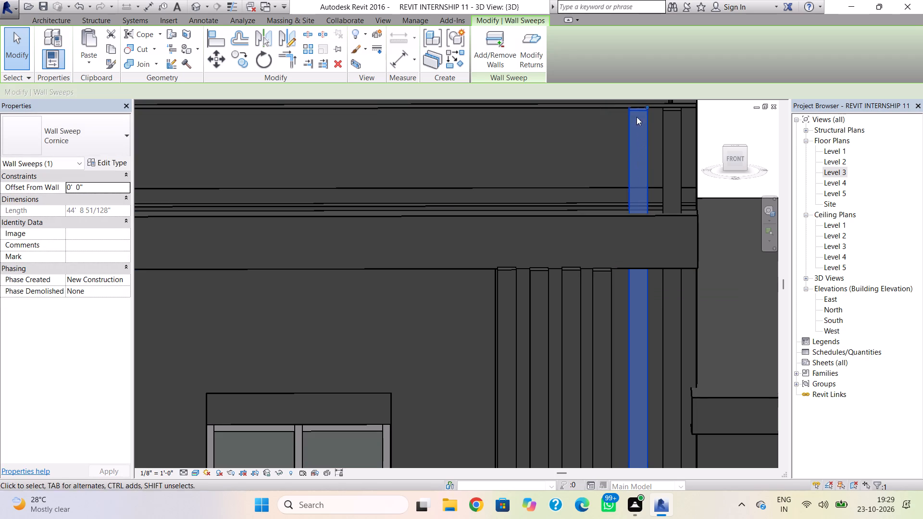
left_click_drag(637, 119, 635, 196)
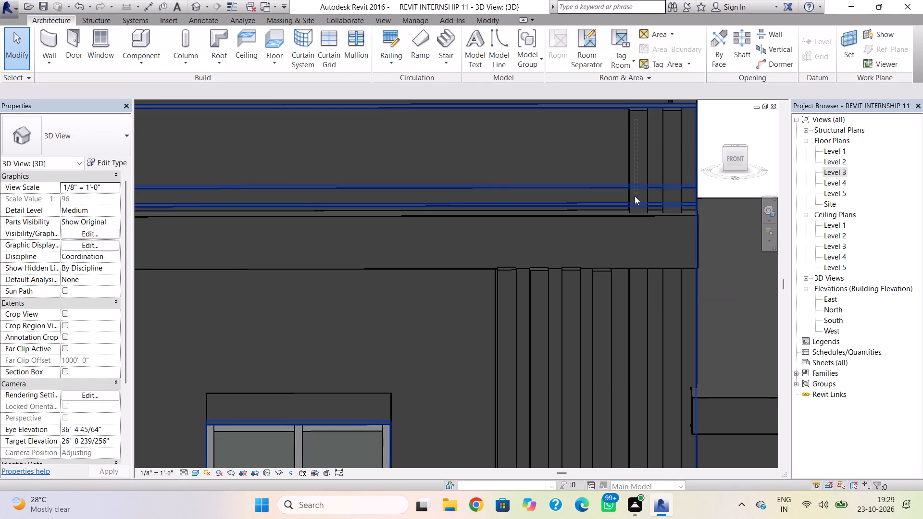
left_click_drag(635, 196, 635, 184)
left_click(638, 113)
left_click_drag(638, 113, 638, 113)
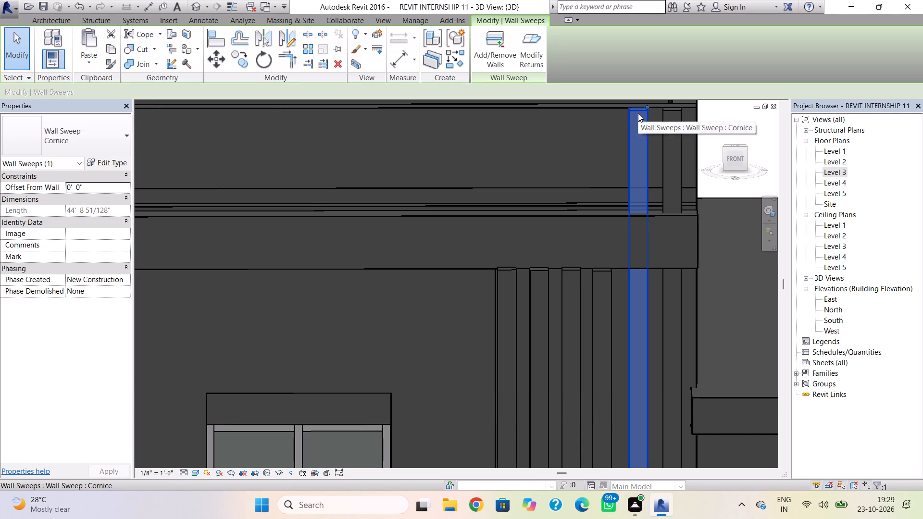
left_click_drag(638, 113, 632, 271)
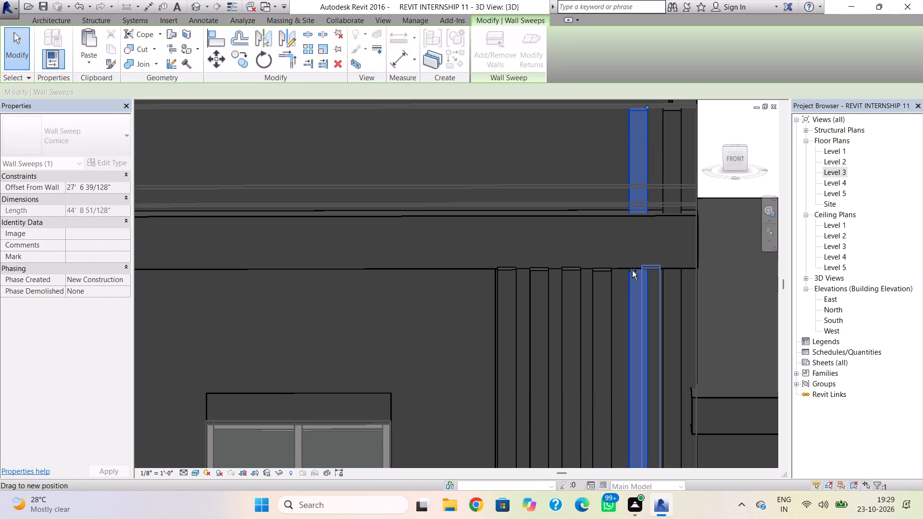
left_click_drag(632, 271, 632, 272)
key("Left")
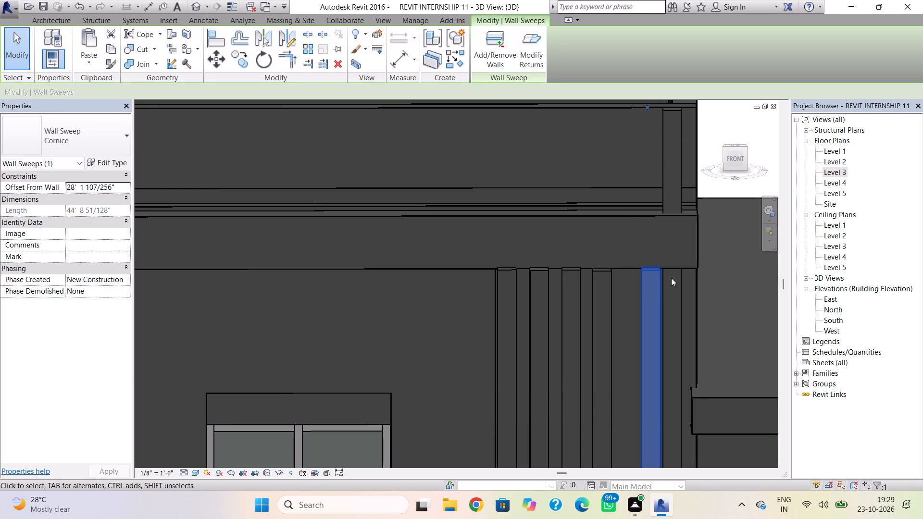
key("Left")
key("Left")
key("Left")
key("Left")
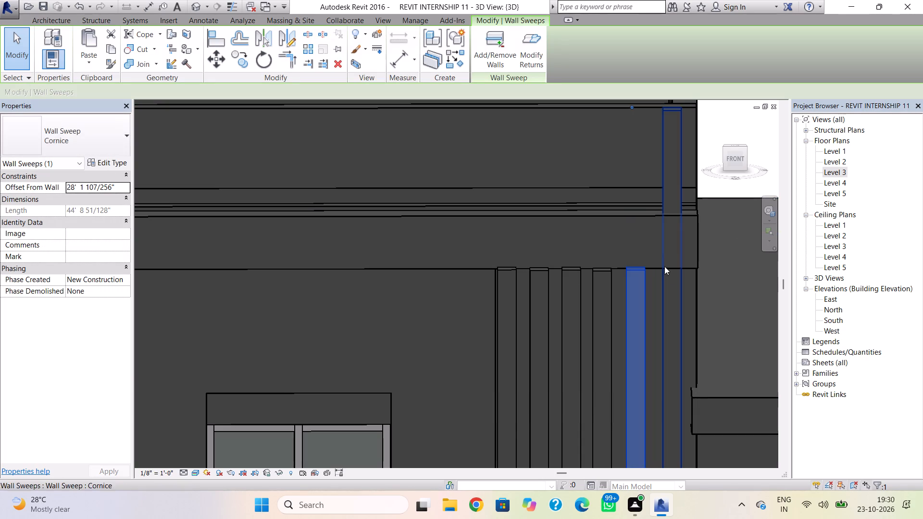
Lower the last Cornice sweep, at the wall's corner, to the frame's underside, offset about 27'-10", and nudge it toward the fifth sweep.
left_click(665, 165)
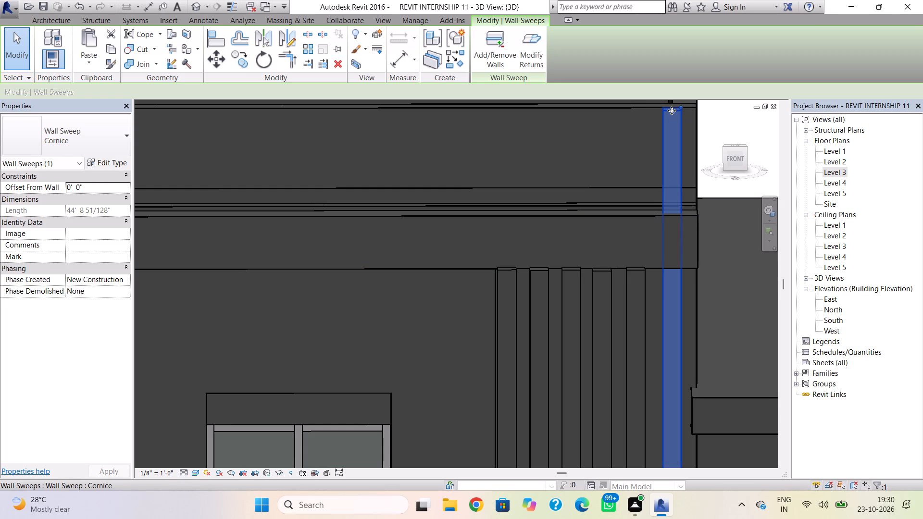
left_click_drag(671, 120, 667, 190)
key("Escape")
left_click(671, 112)
left_click_drag(671, 112, 664, 267)
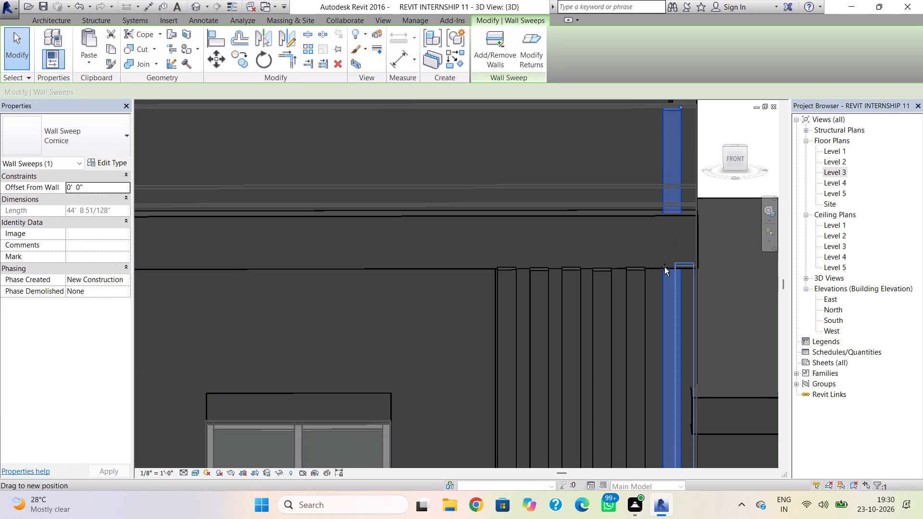
left_click_drag(664, 267, 664, 270)
key("Left")
key("Left")
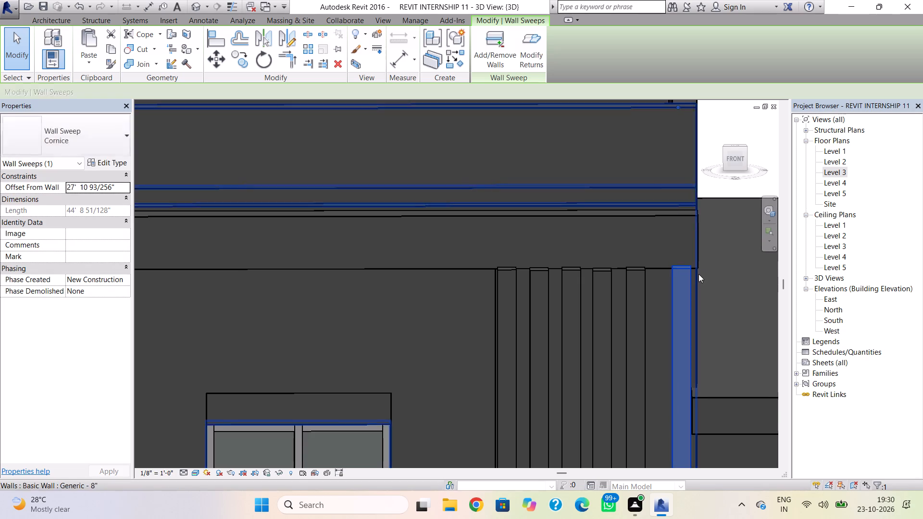
key("Left")
key("Left")
key("Left")
left_click(715, 266)
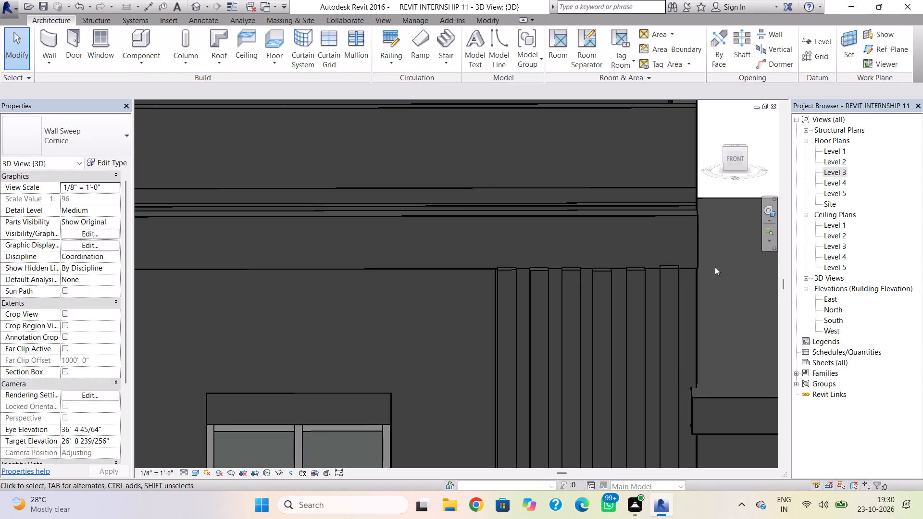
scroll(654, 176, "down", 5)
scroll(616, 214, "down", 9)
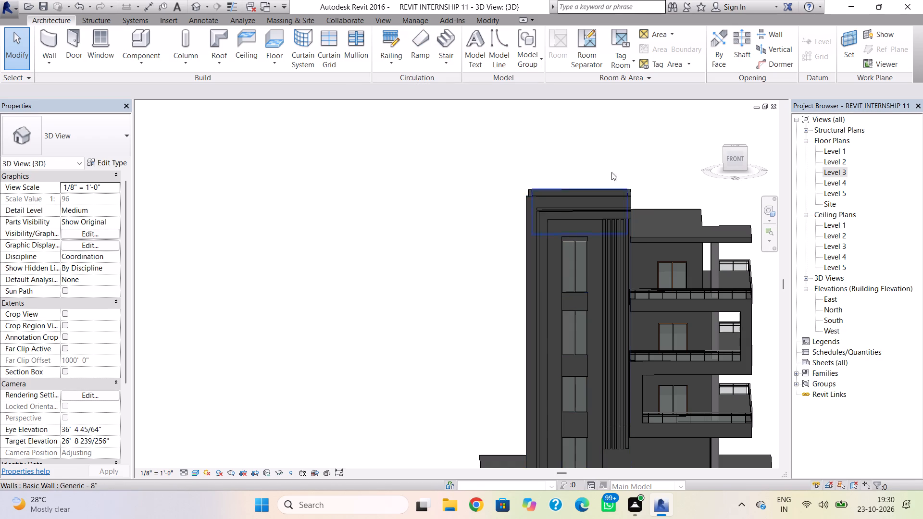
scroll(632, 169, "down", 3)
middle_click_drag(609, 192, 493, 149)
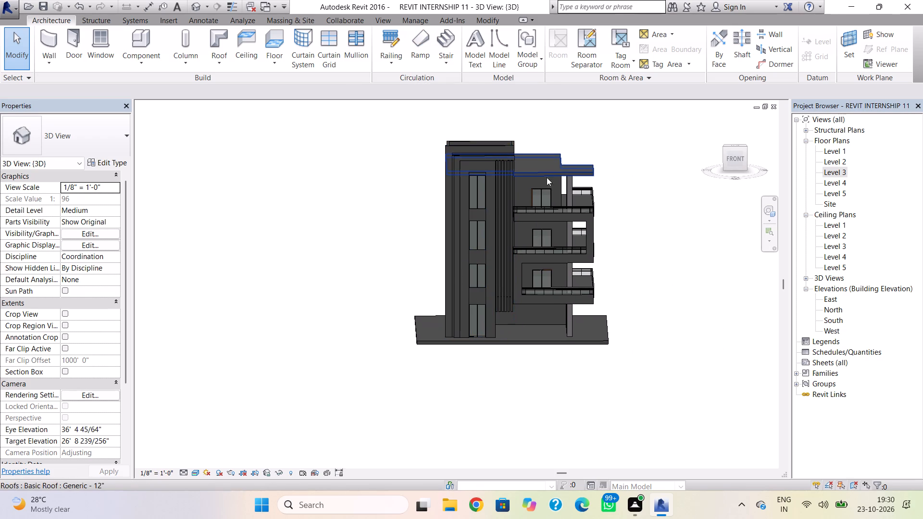
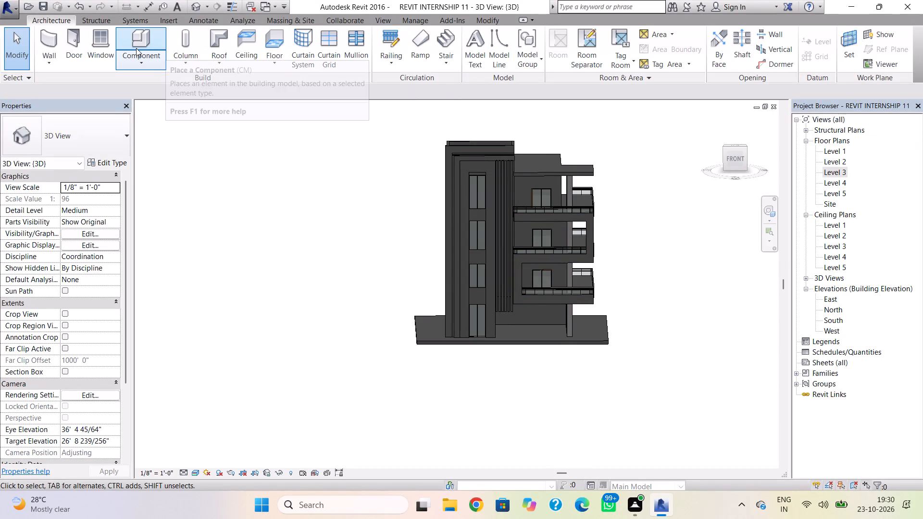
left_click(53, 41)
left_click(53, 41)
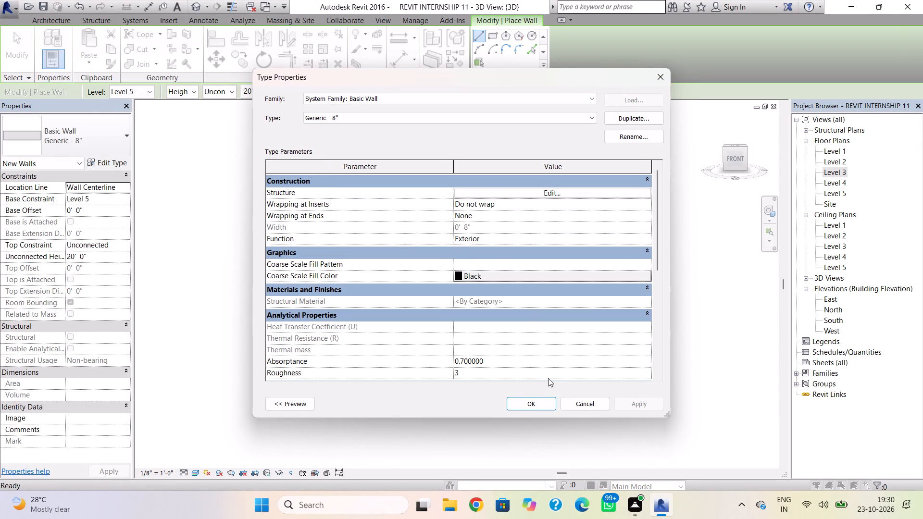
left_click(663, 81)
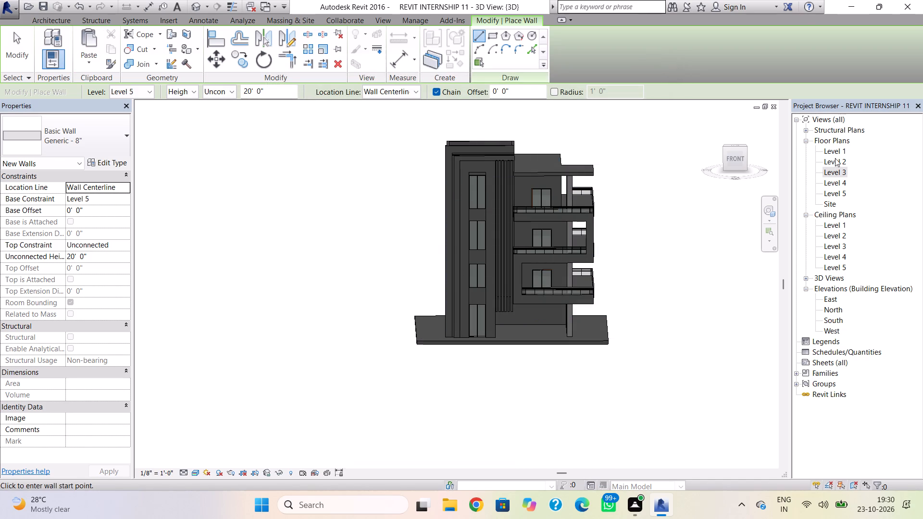
Open the Level 1 floor plan.
double_click(830, 147)
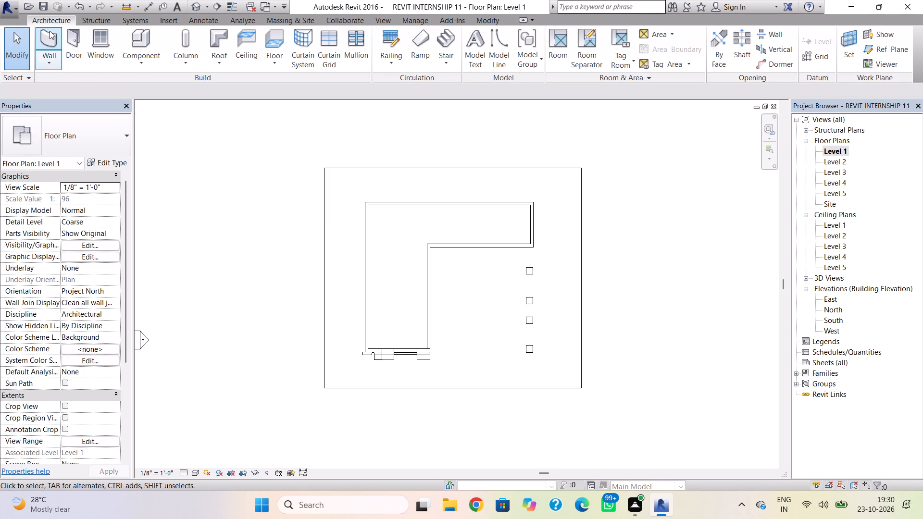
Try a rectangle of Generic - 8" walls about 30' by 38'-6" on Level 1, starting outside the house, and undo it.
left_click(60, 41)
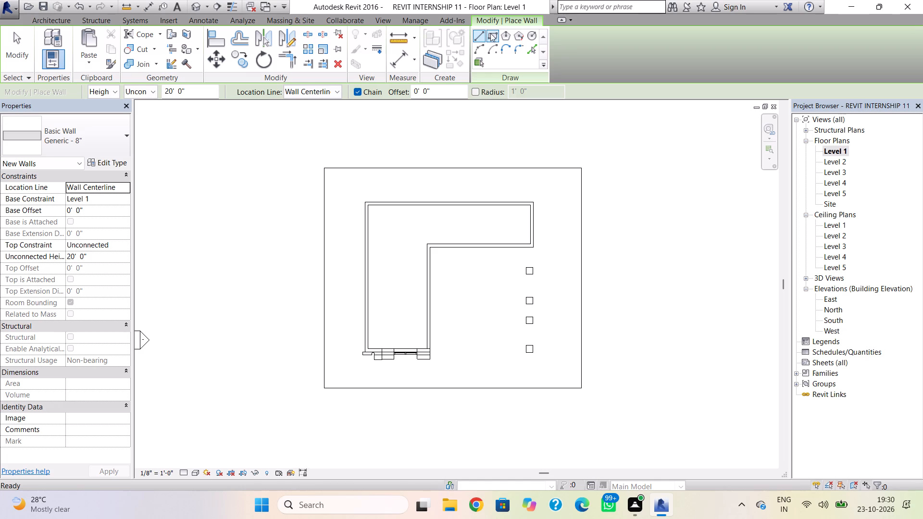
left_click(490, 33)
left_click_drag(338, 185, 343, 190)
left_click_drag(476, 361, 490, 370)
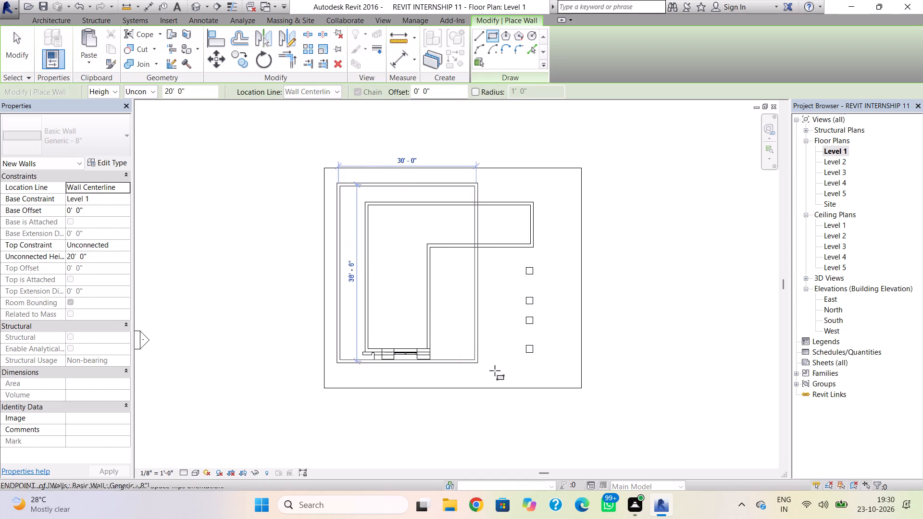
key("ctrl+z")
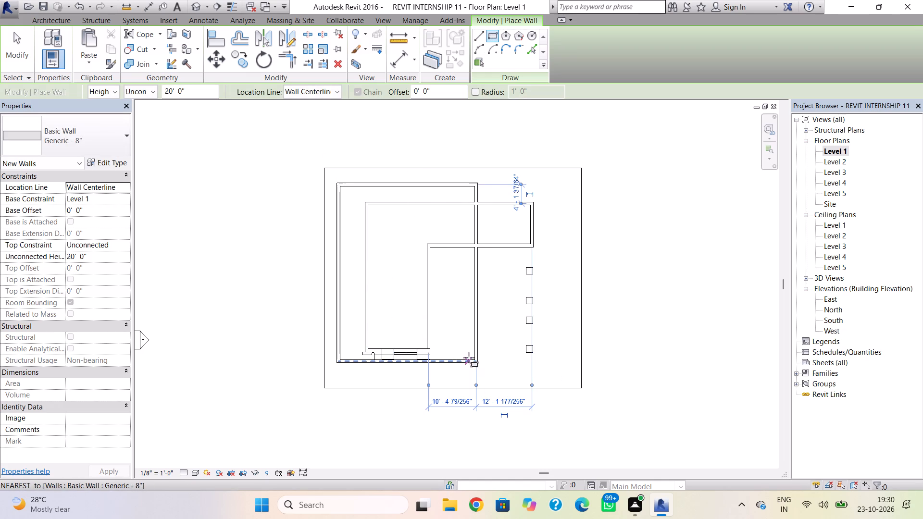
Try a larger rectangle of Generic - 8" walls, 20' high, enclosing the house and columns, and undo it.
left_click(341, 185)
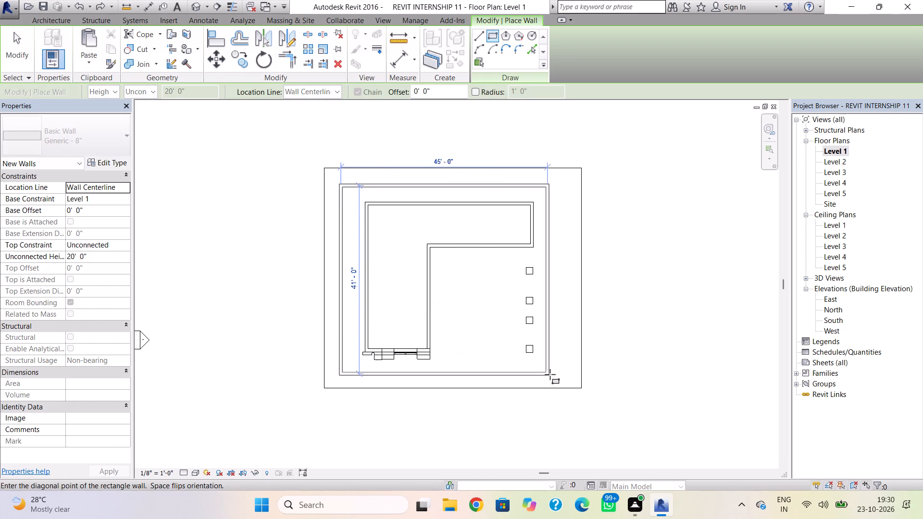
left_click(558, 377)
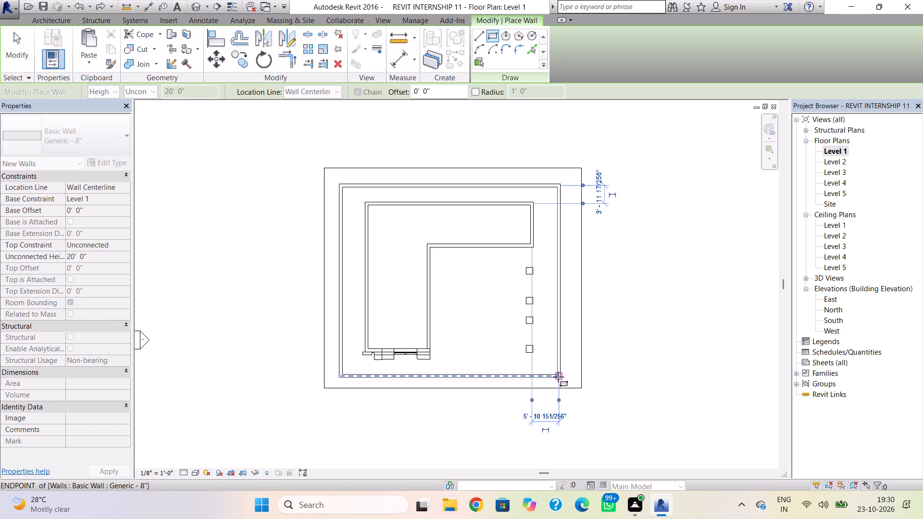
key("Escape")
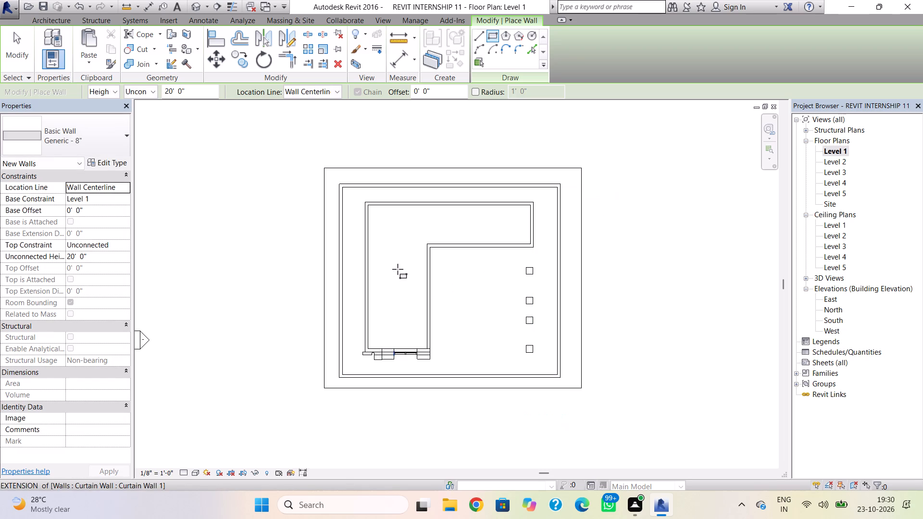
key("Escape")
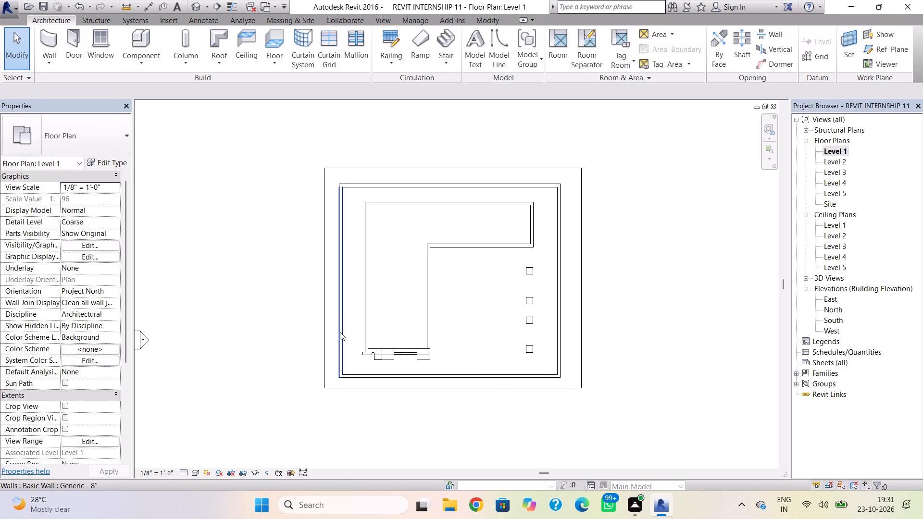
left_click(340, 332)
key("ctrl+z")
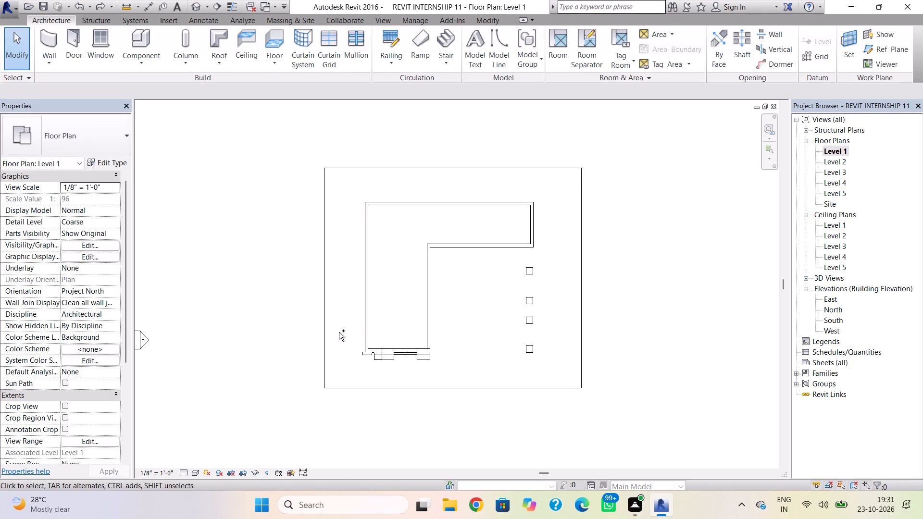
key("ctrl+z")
Draw a rectangle of Generic - 8" walls with 12' unconnected height around the house and columns, about 46'-6" by 40'-6".
left_click(36, 42)
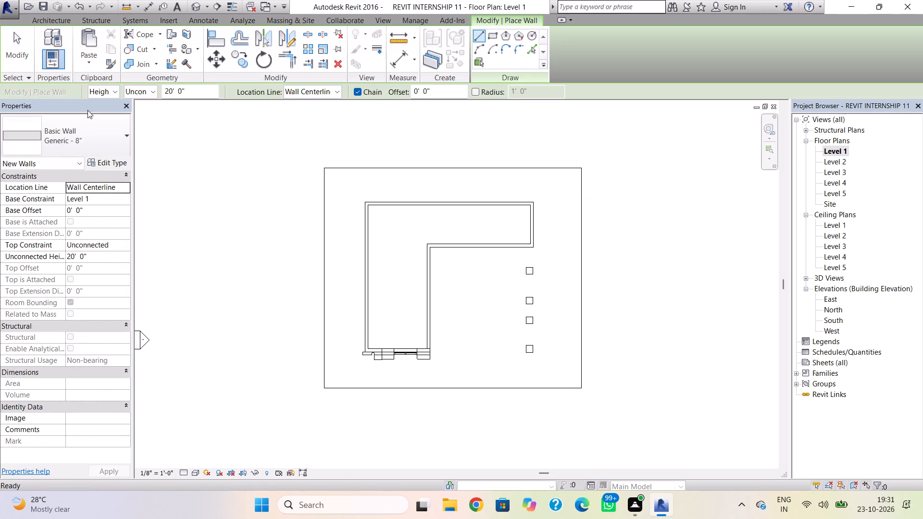
left_click(105, 260)
left_click_drag(105, 260, 53, 265)
key("1")
key("2")
key("apostrophe")
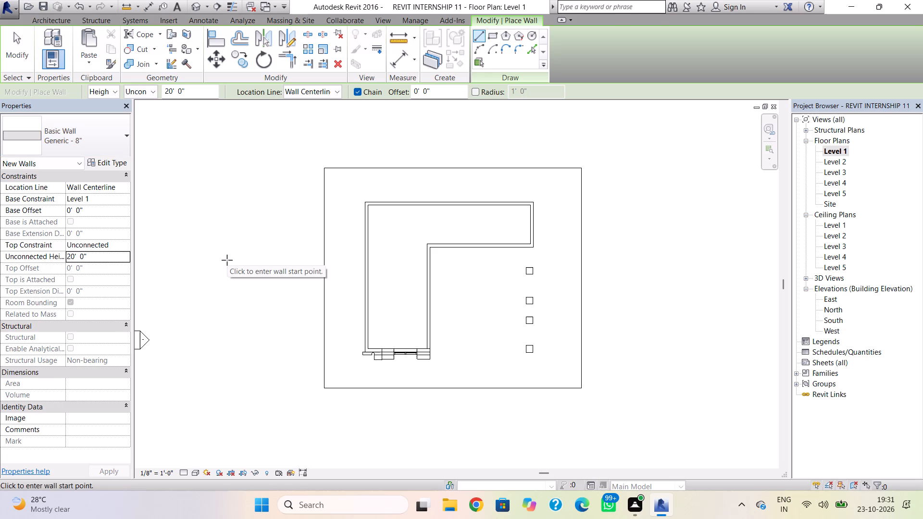
key("Return")
left_click(115, 253)
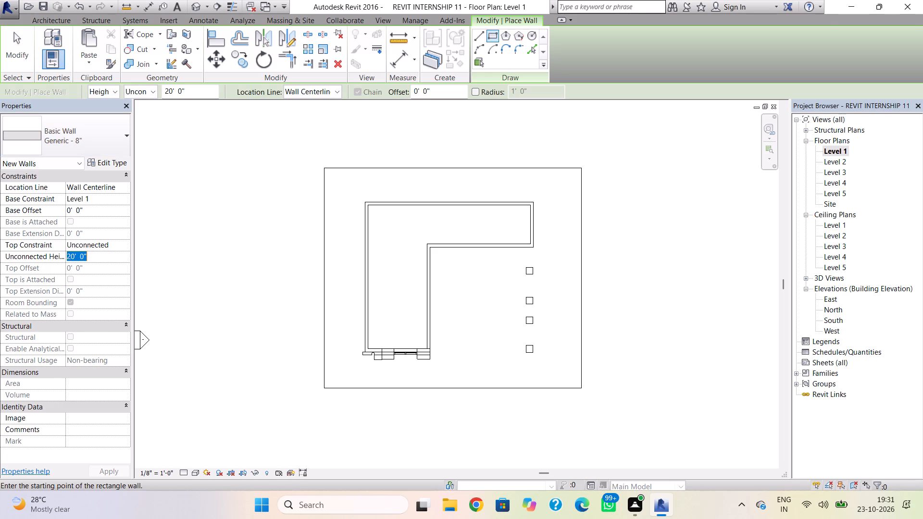
type("12'")
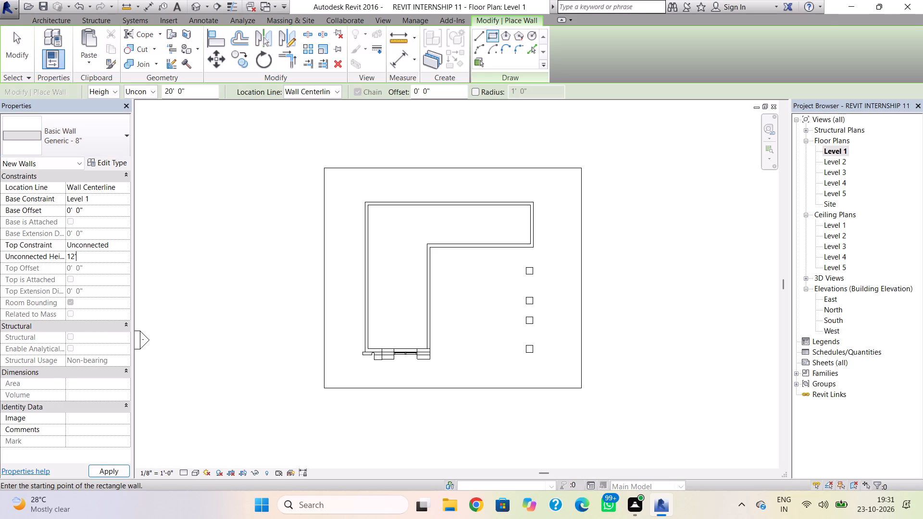
key("Return")
left_click(350, 189)
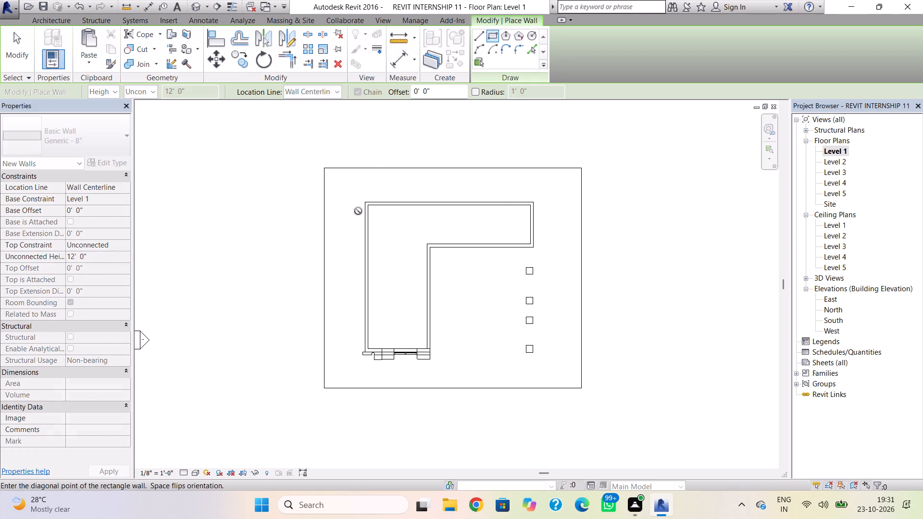
left_click(563, 375)
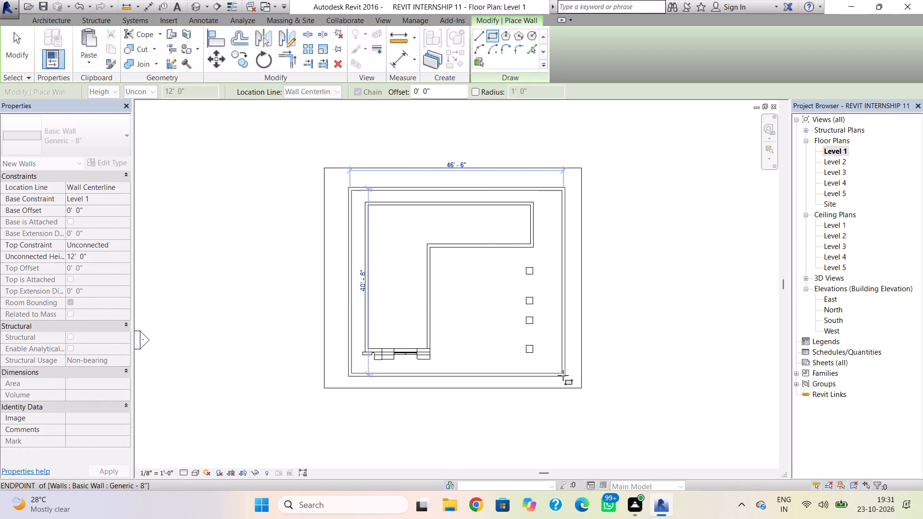
key("Escape")
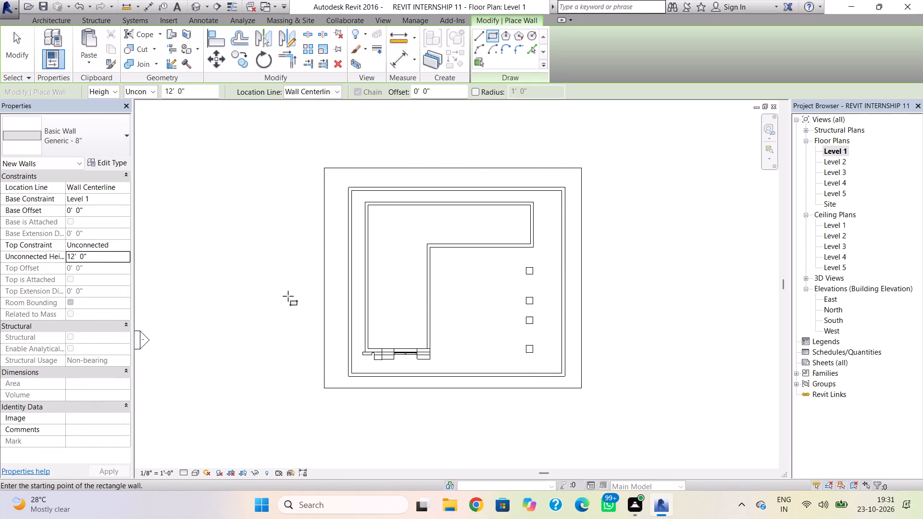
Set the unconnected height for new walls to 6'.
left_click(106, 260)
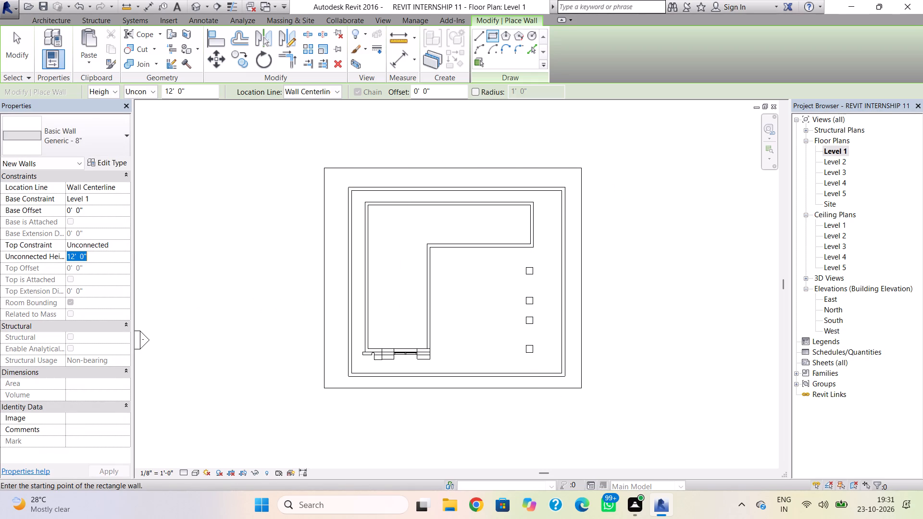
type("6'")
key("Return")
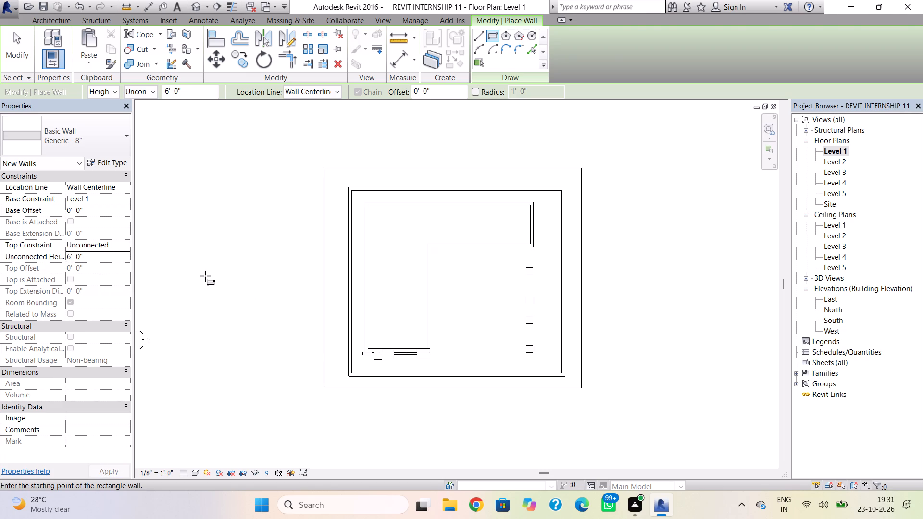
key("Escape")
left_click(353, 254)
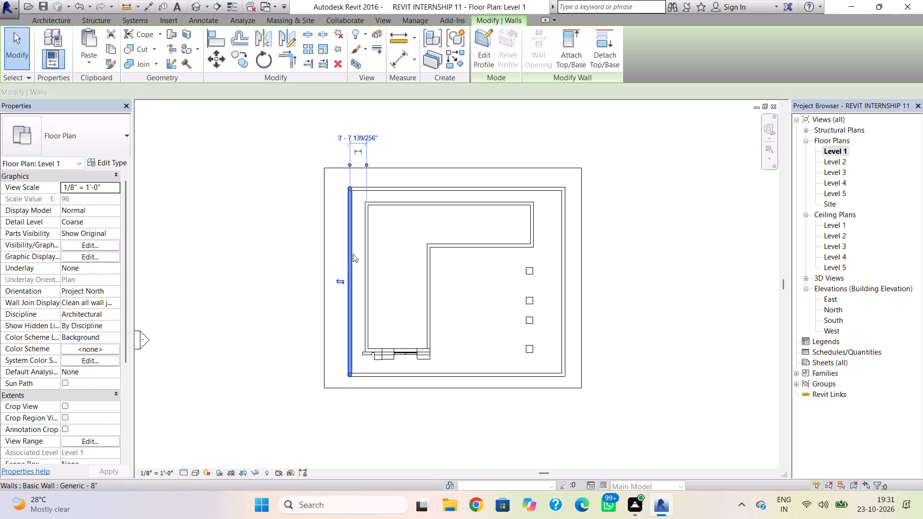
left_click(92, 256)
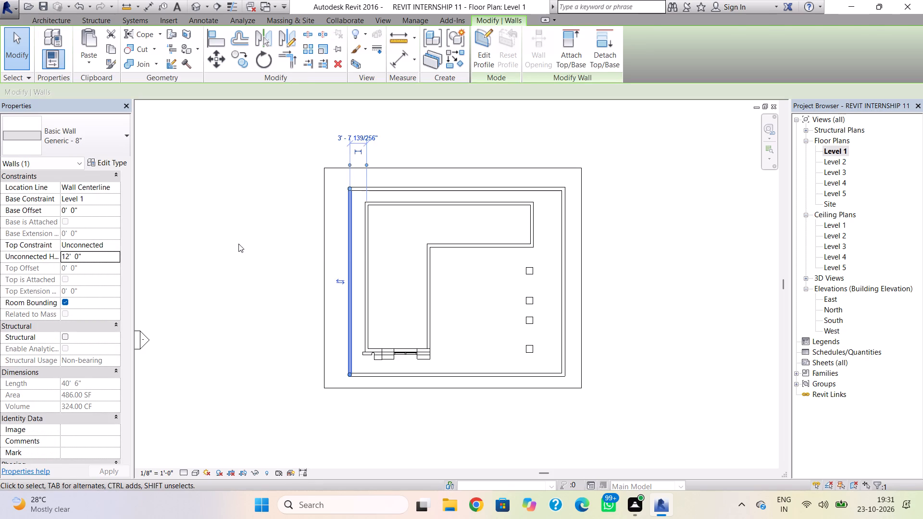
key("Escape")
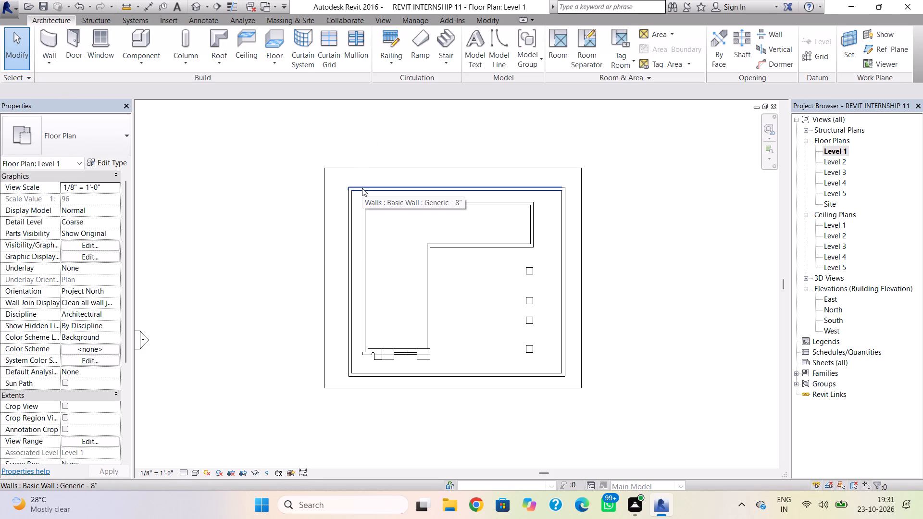
Set the unconnected height of all four perimeter walls to 6'.
left_click(362, 188, "ctrl")
left_click(349, 210, "ctrl")
left_click(447, 372, "ctrl")
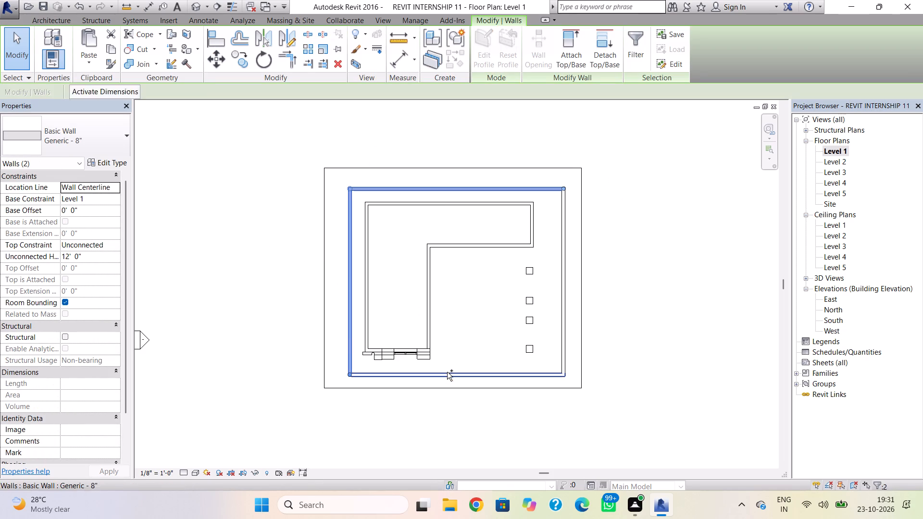
left_click(561, 352, "ctrl")
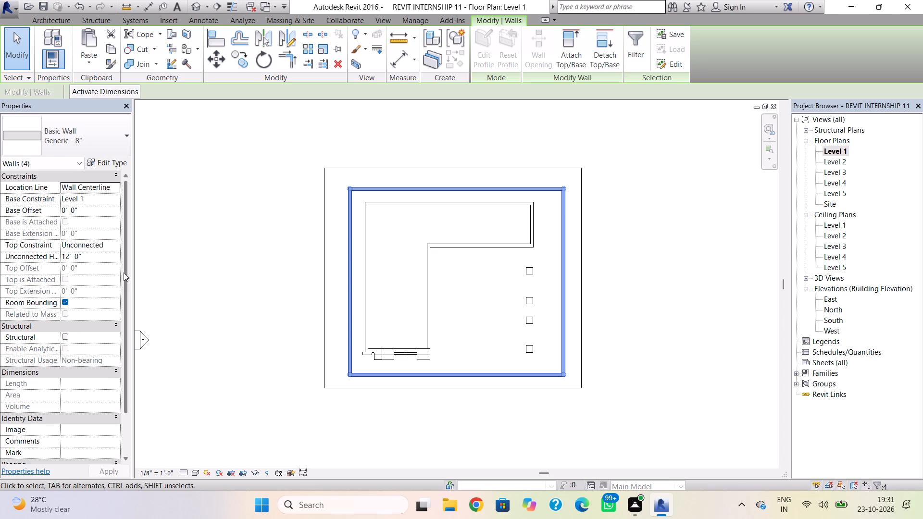
left_click(106, 259, "ctrl")
type("6'")
key("Return")
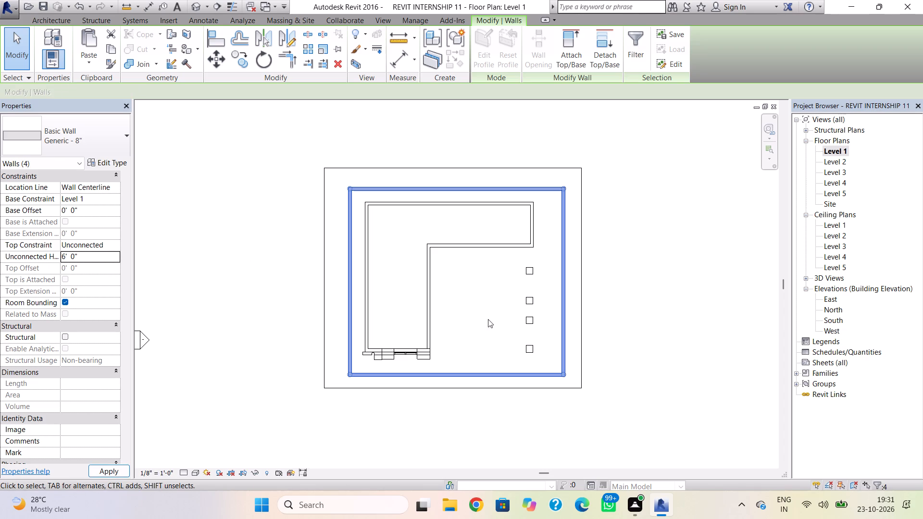
Edit the front perimeter wall's profile in 3D, drawing two full-height vertical lines about 17' and 5'-6" from its right end.
left_click(197, 8)
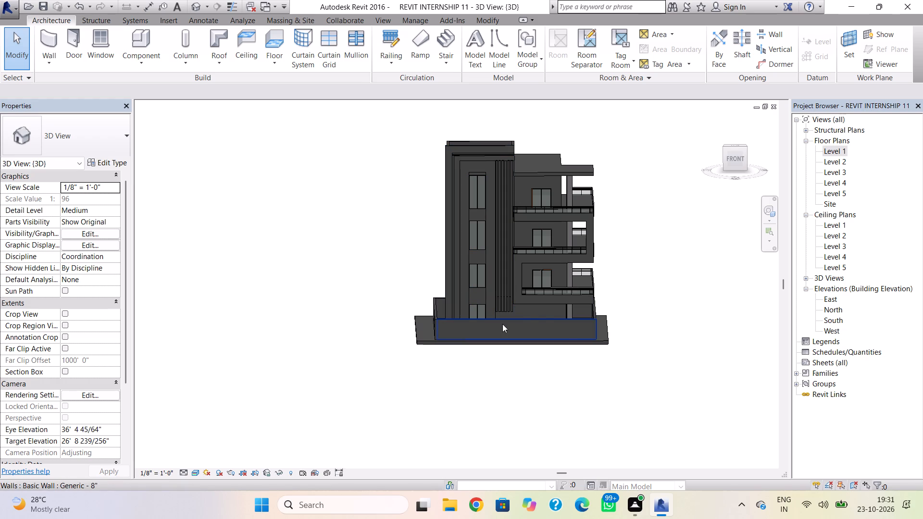
left_click(538, 314)
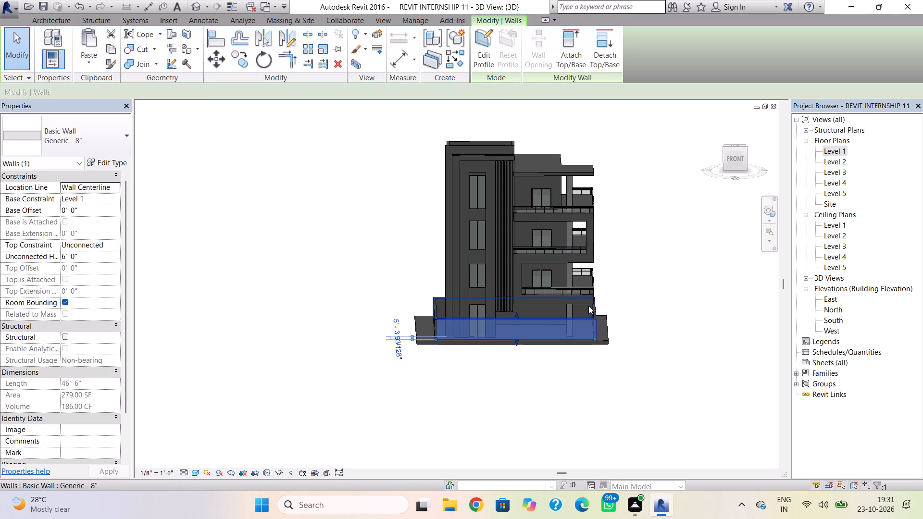
left_click(486, 44)
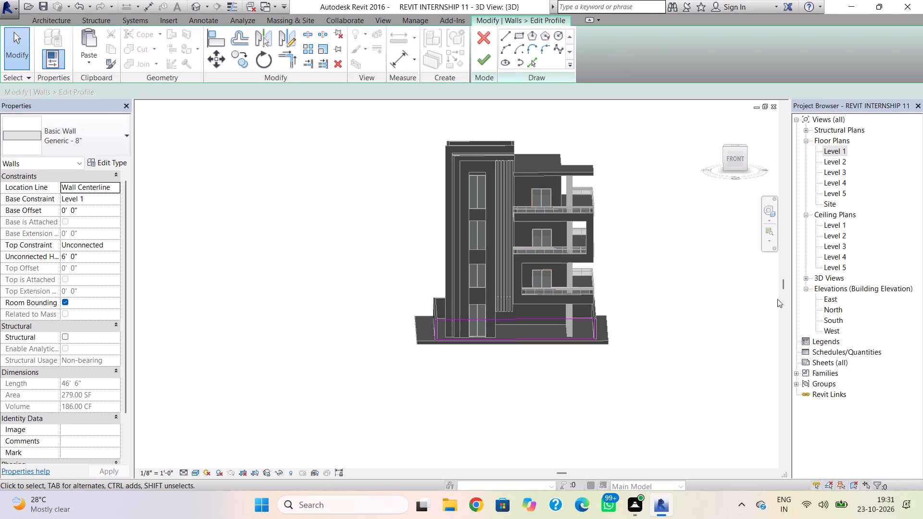
left_click(734, 162)
scroll(564, 341, "up", 8)
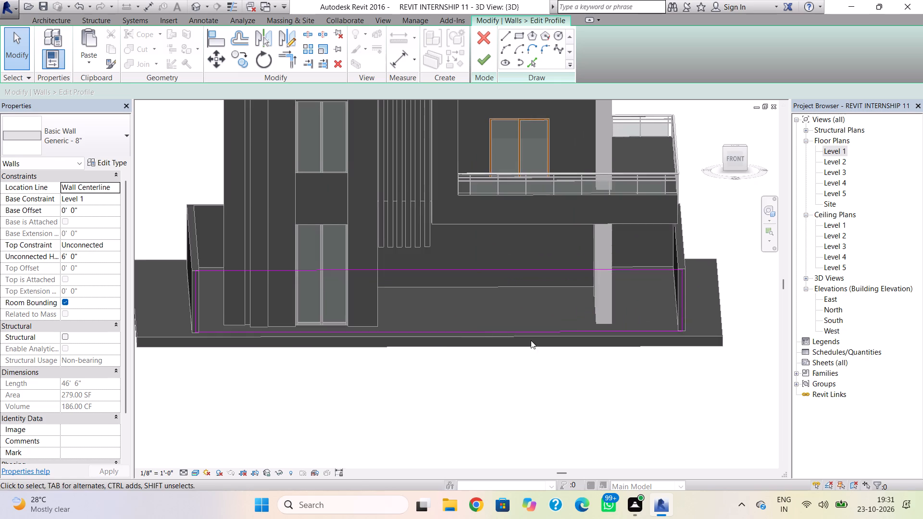
middle_click_drag(529, 341, 519, 396)
right_click_drag(513, 413, 512, 377, "shift")
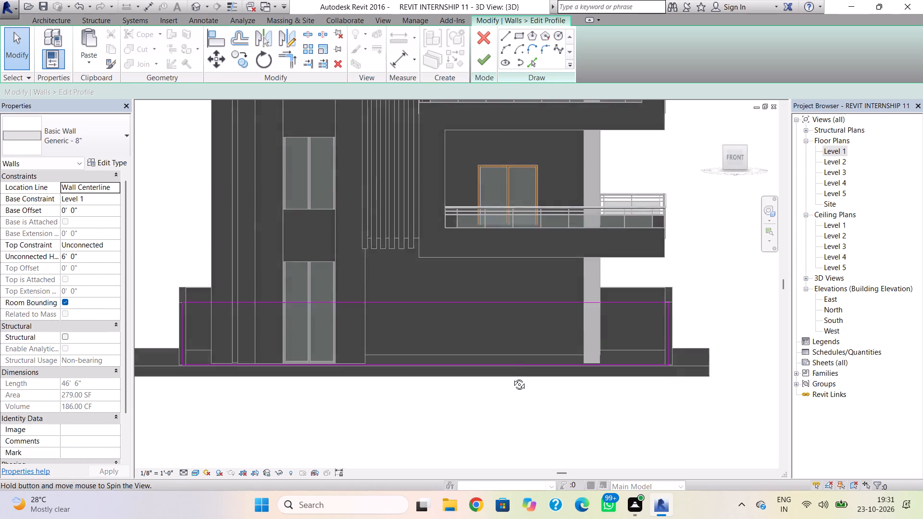
right_click_drag(512, 377, 515, 383, "shift")
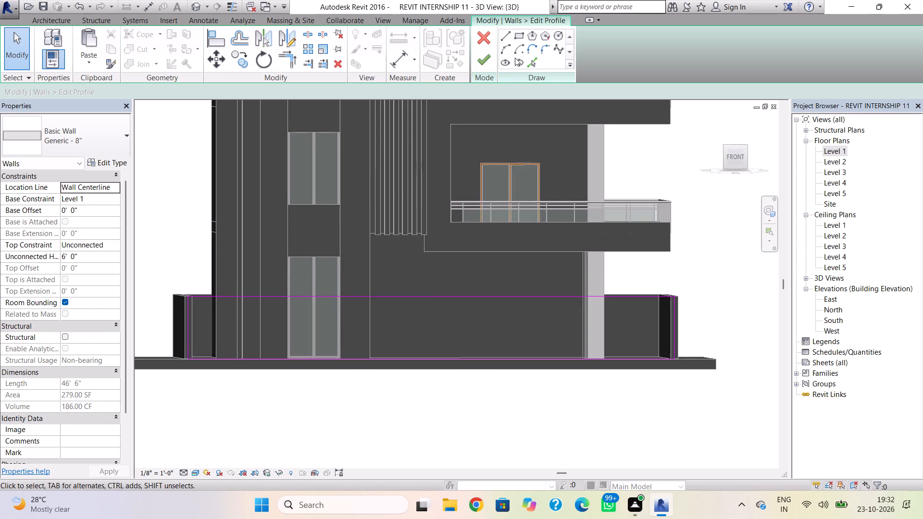
left_click(507, 38)
left_click(496, 296)
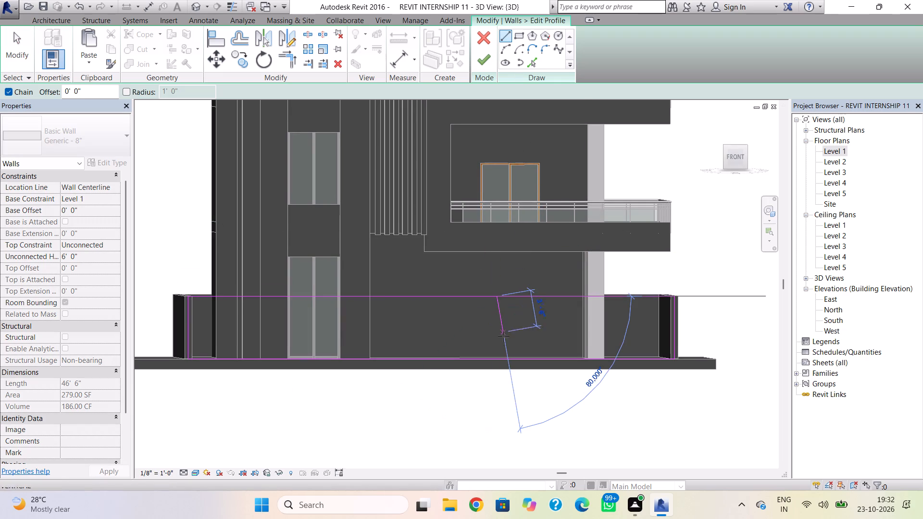
left_click(499, 359)
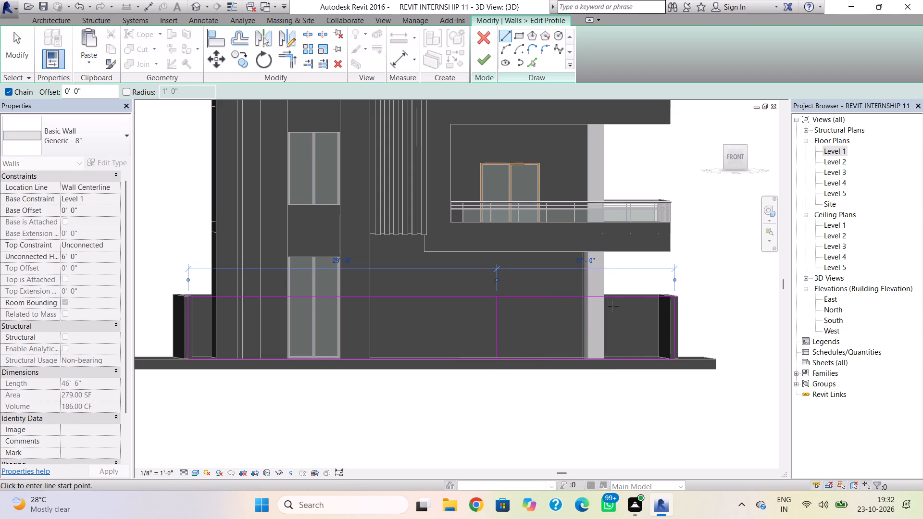
left_click(620, 300)
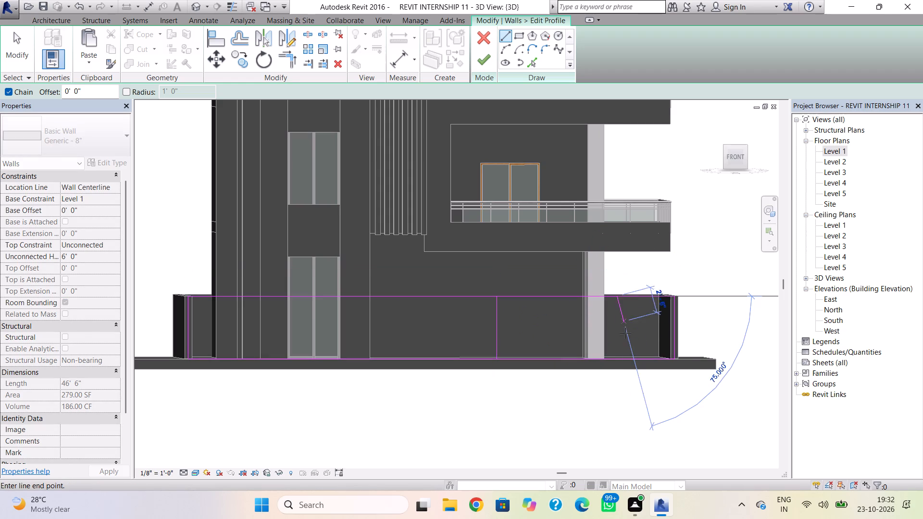
left_click(618, 356)
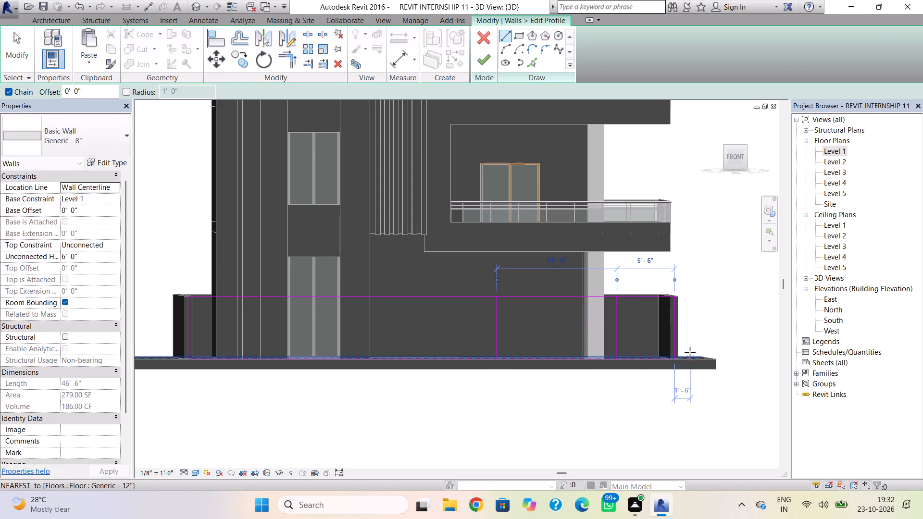
key("Escape")
key("Escape")
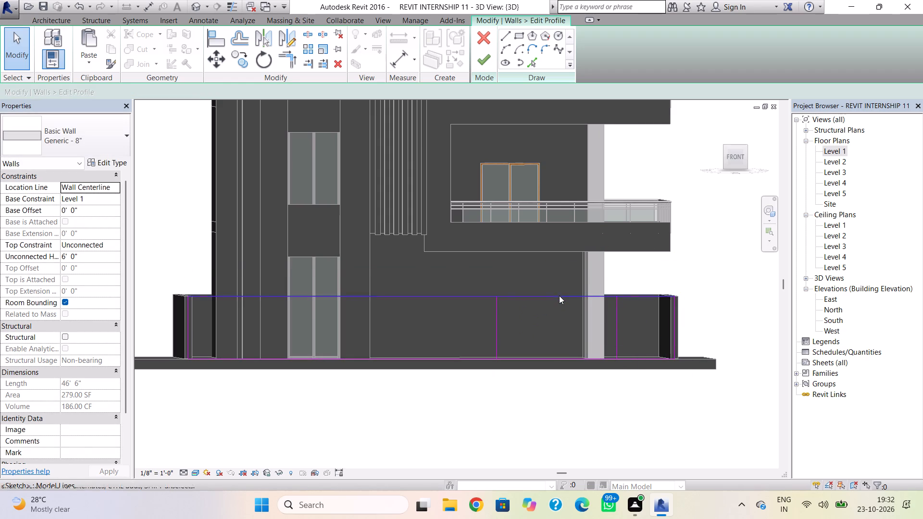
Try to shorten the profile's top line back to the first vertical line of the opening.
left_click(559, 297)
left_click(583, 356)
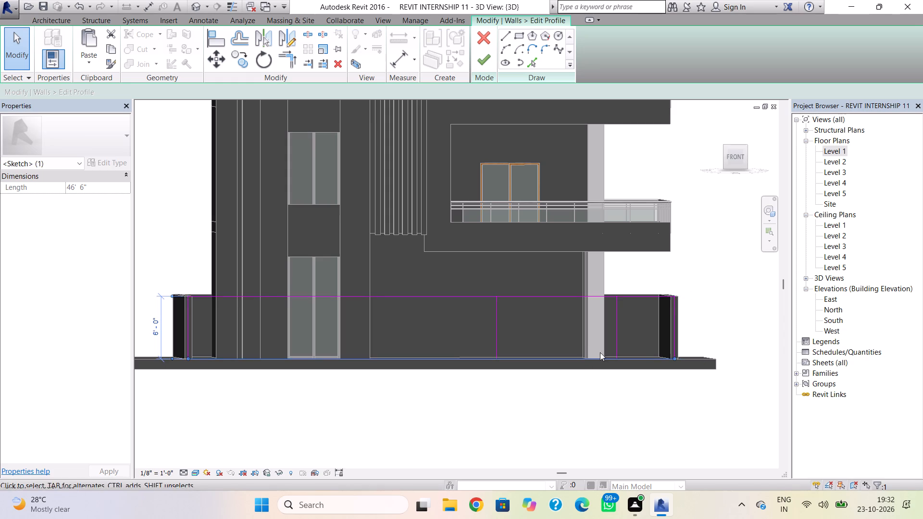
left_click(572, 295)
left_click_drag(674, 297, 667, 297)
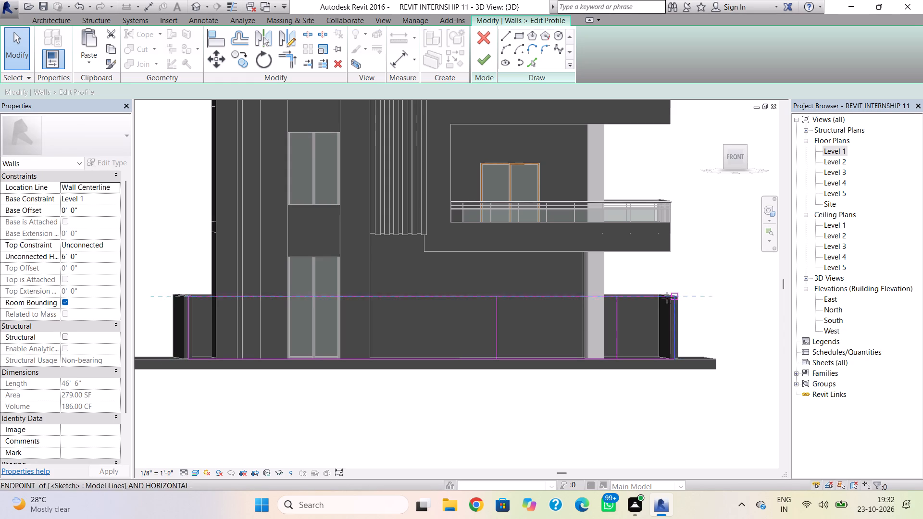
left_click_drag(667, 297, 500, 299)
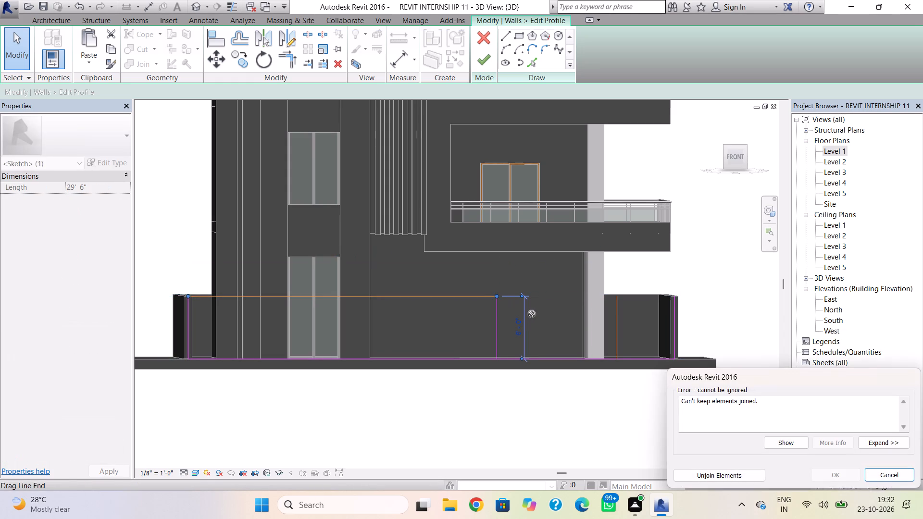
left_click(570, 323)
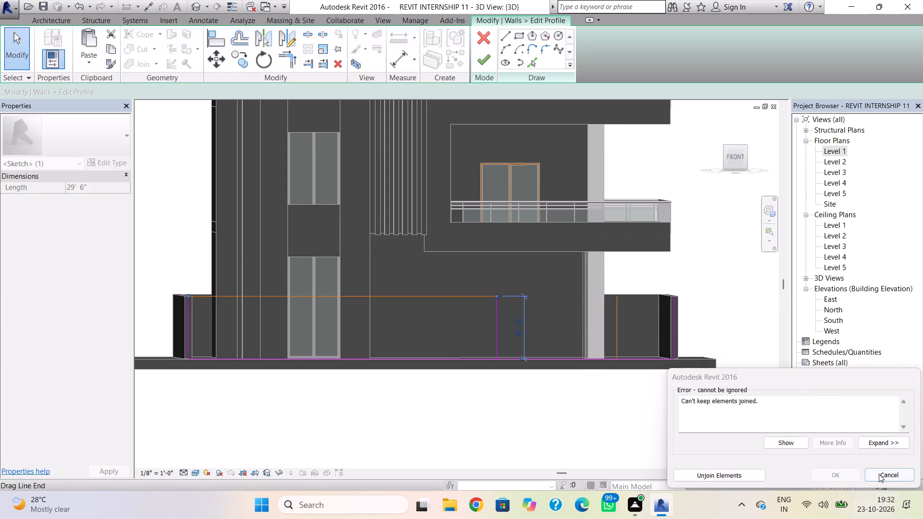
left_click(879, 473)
Delete the profile's full-length top line and redraw it as two segments, one on each side of the opening.
left_click(560, 293)
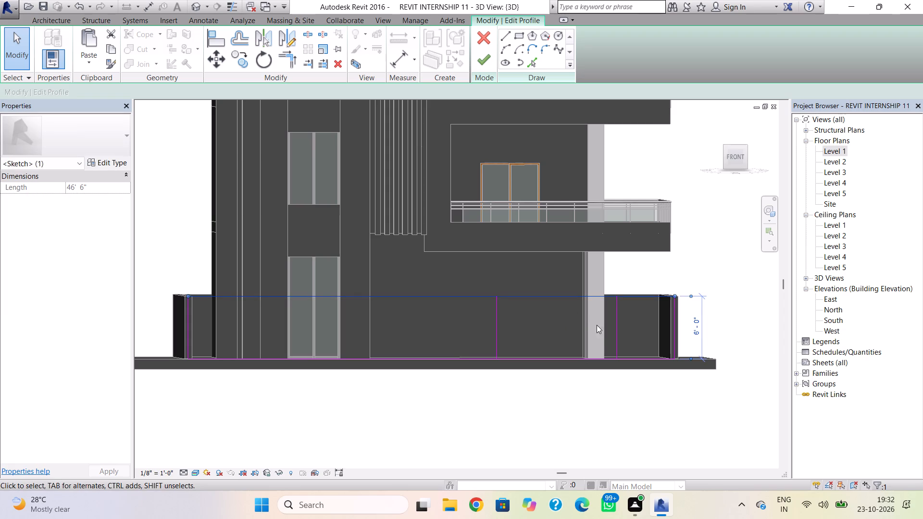
key("Delete")
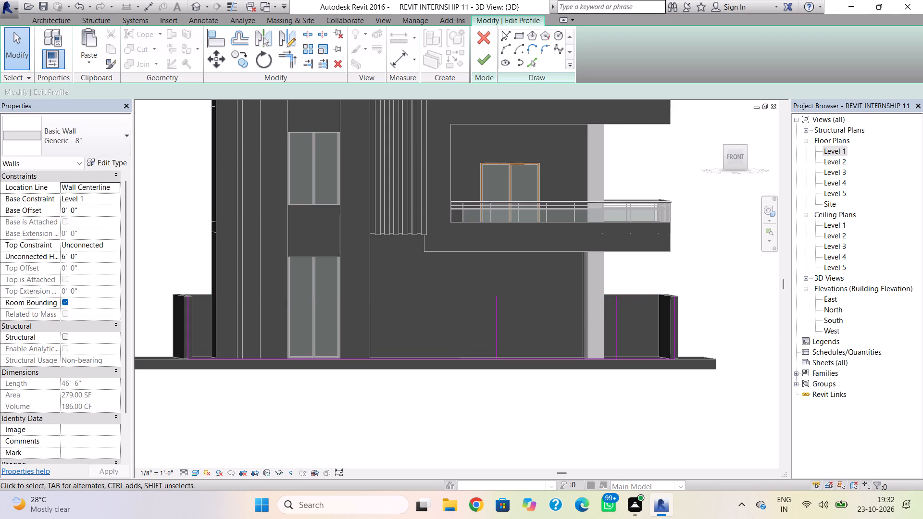
left_click(505, 31)
left_click_drag(188, 297, 194, 297)
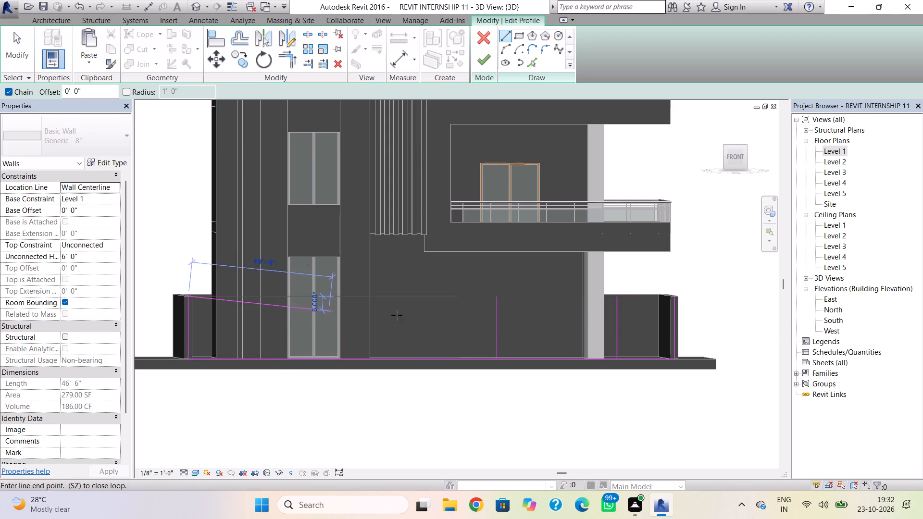
left_click(496, 293)
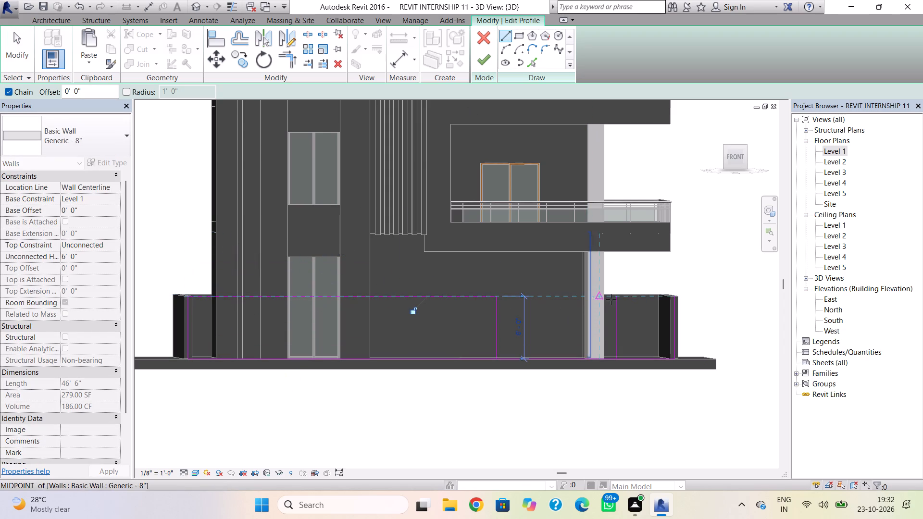
left_click(620, 297)
left_click(673, 295)
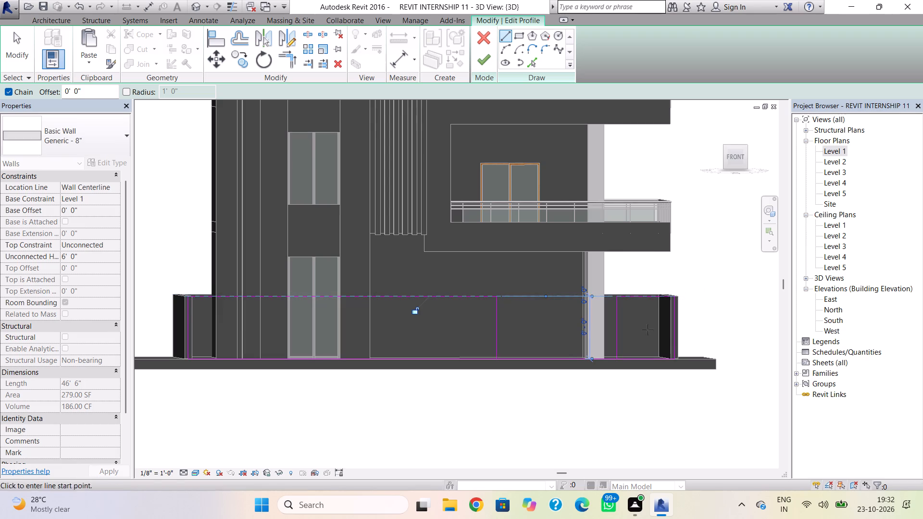
key("Escape")
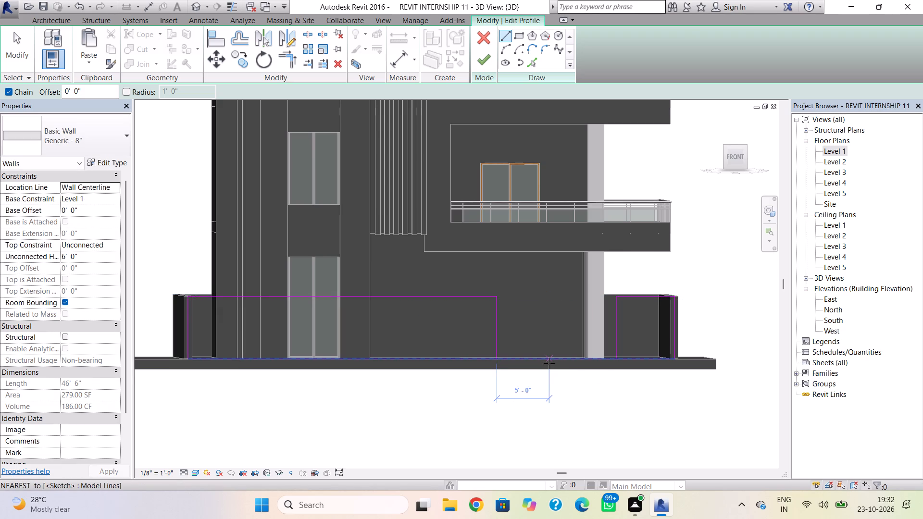
key("Escape")
Replace the profile's full-length bottom line with two segments, one on each side of the opening, and finish the profile edit.
left_click(552, 362)
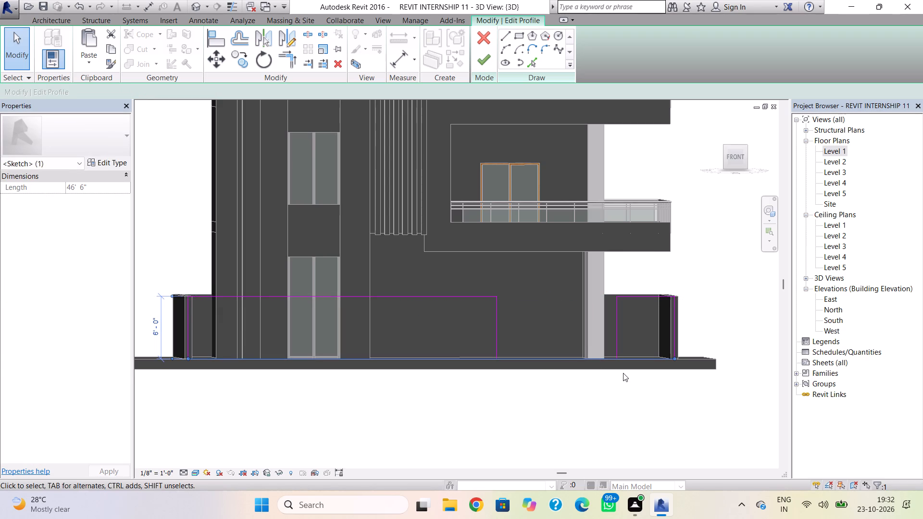
key("Delete")
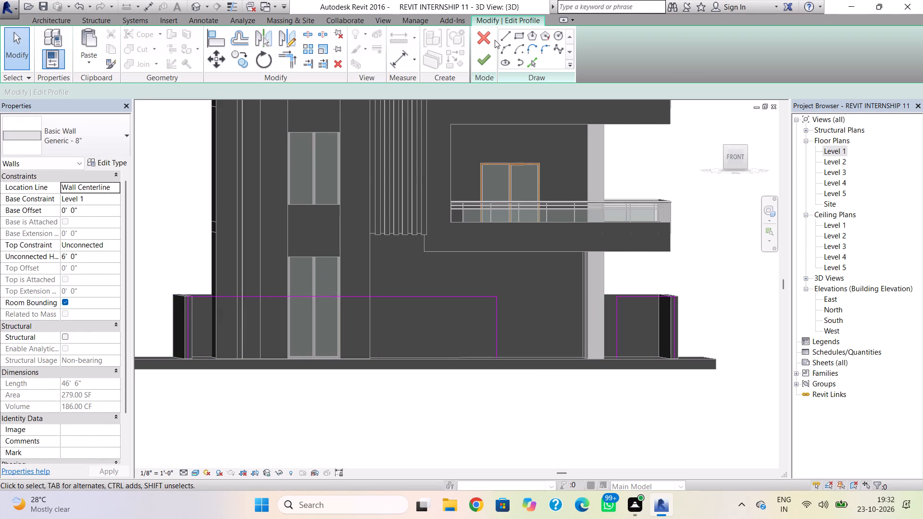
left_click(505, 39)
left_click(188, 357)
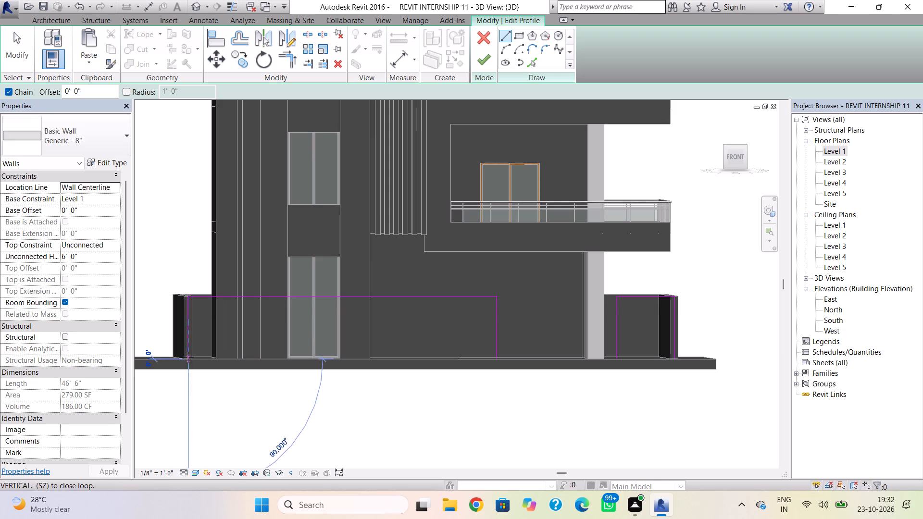
left_click(497, 361)
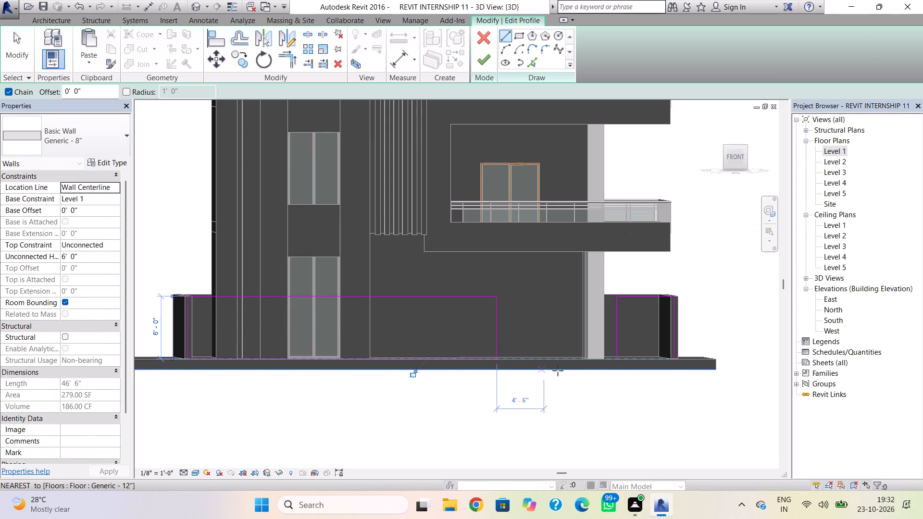
left_click(616, 358)
left_click(672, 359)
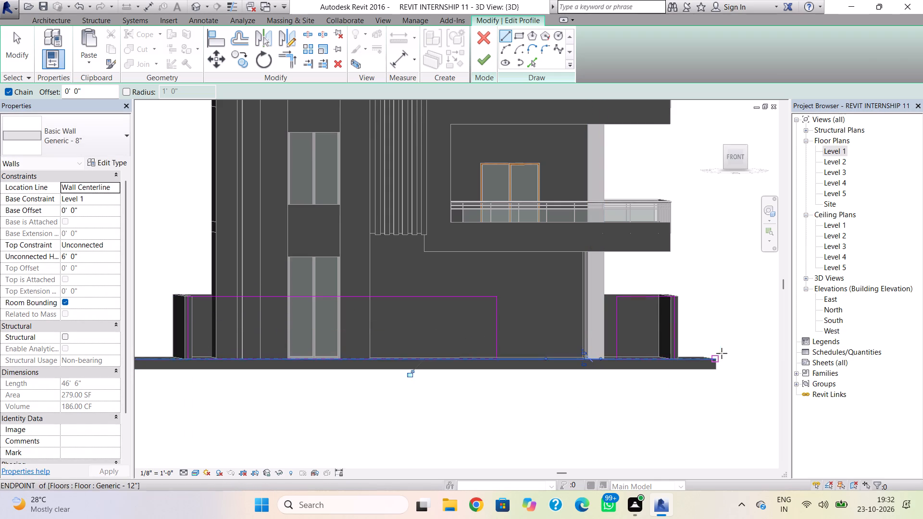
left_click(479, 63)
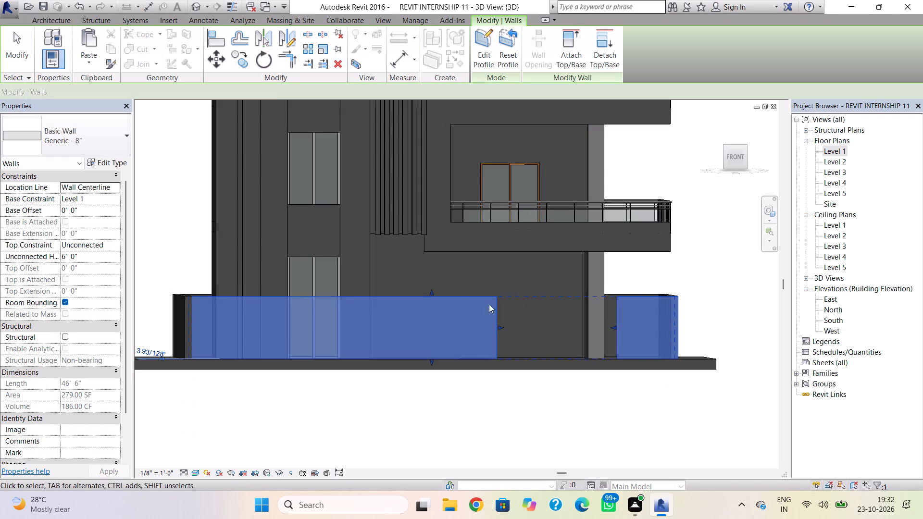
left_click(444, 268)
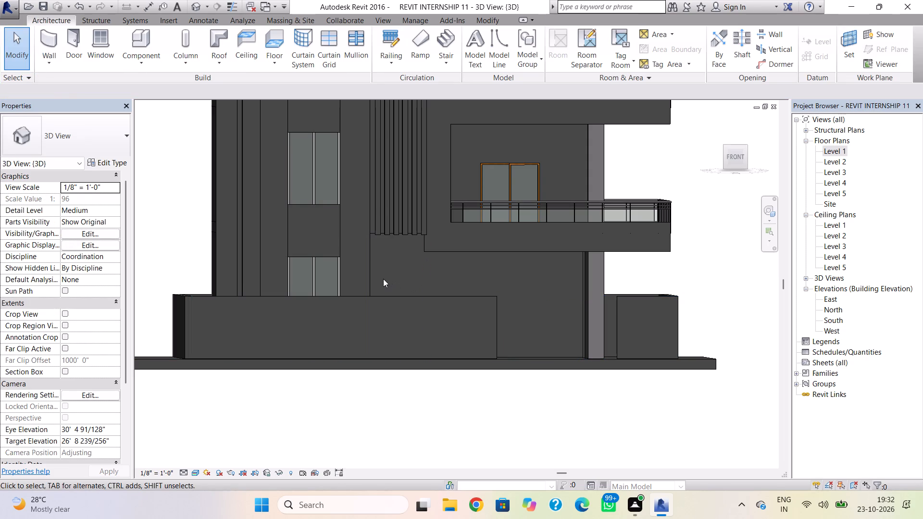
Place an 18" x 18" architectural Rectangular Column at each wall end of the front opening in the Level 1 plan.
left_click(175, 68)
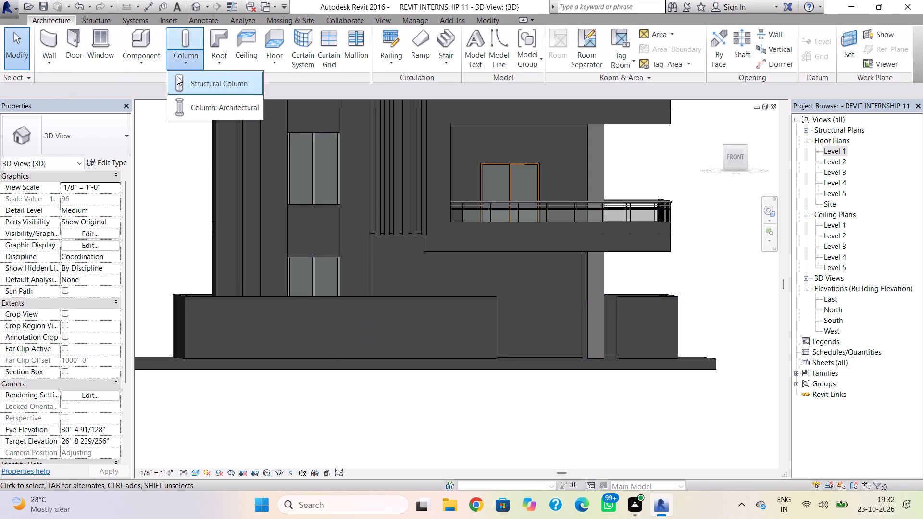
left_click(181, 100)
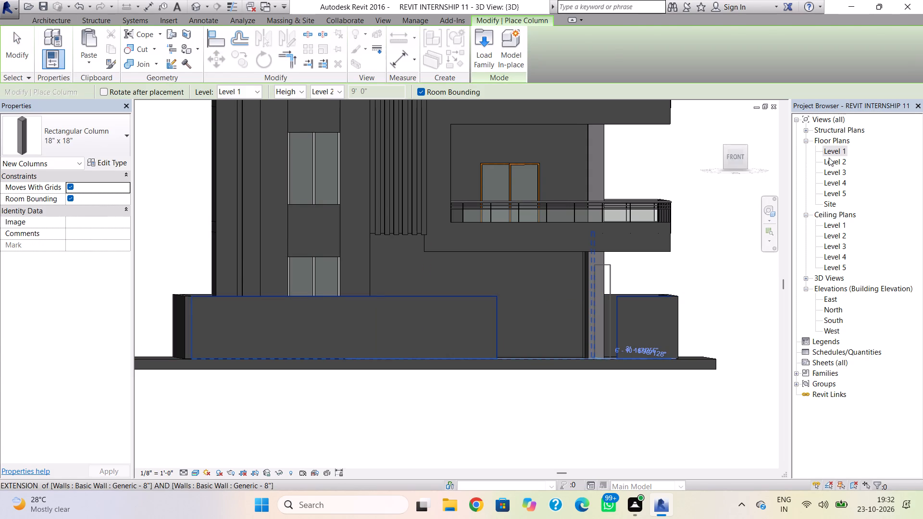
double_click(834, 151)
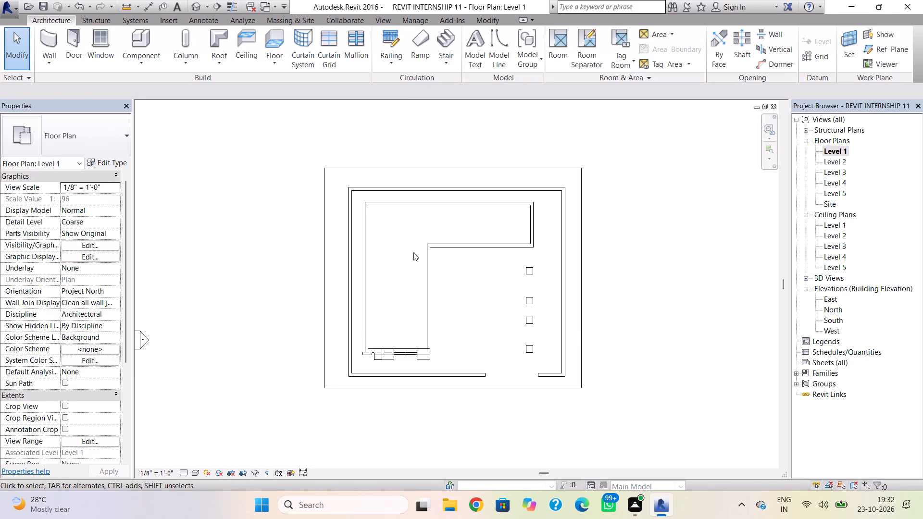
left_click(186, 62)
left_click(193, 110)
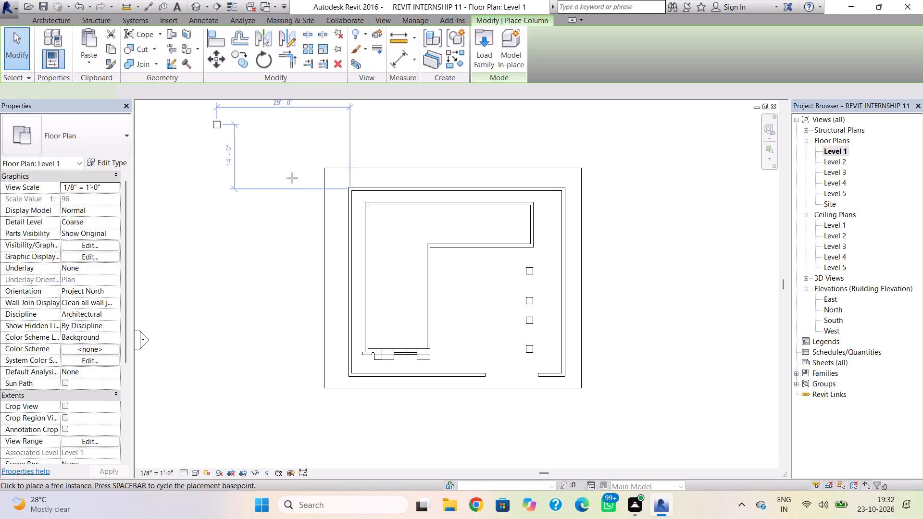
left_click(487, 374)
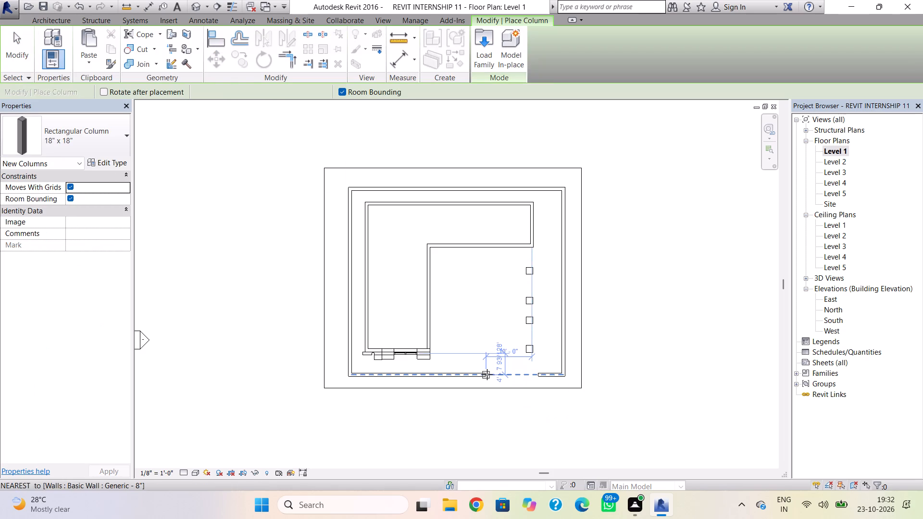
left_click(542, 379)
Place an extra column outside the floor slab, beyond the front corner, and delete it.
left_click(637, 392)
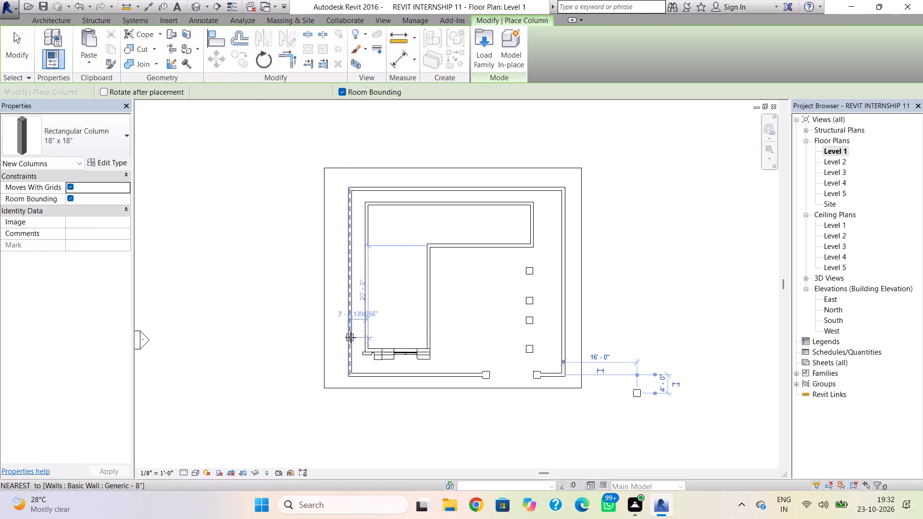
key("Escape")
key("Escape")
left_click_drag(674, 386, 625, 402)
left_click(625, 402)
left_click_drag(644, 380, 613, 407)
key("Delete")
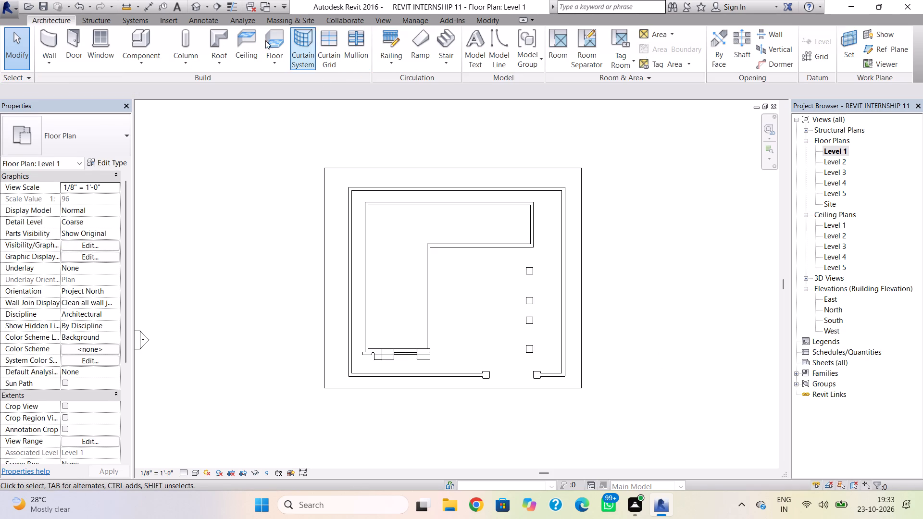
In the 3D view, set the Top Offset of both columns flanking the front opening to -4', and then to -6'.
left_click(195, 5)
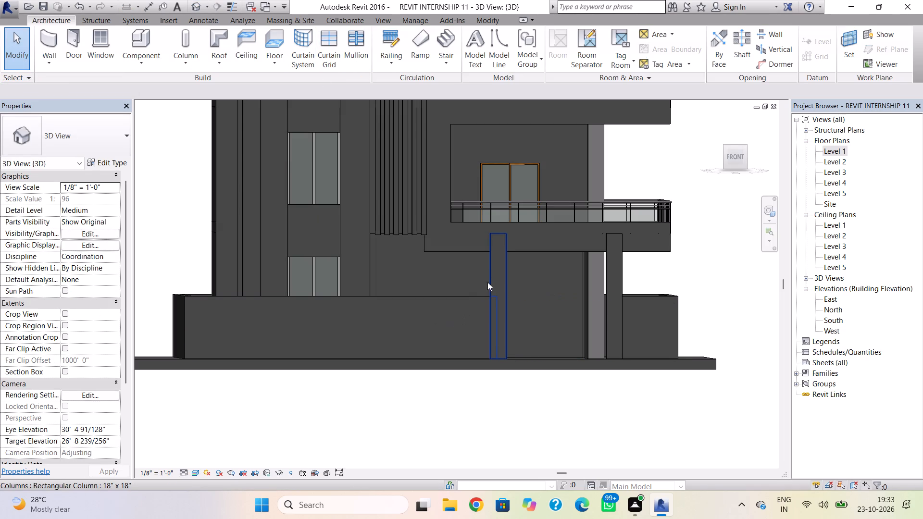
left_click(491, 274)
left_click(618, 277)
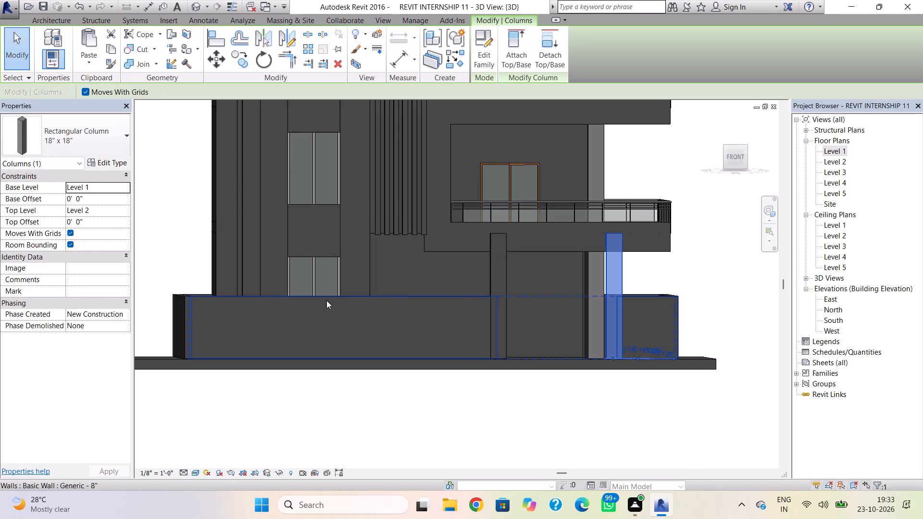
left_click(499, 277, "ctrl")
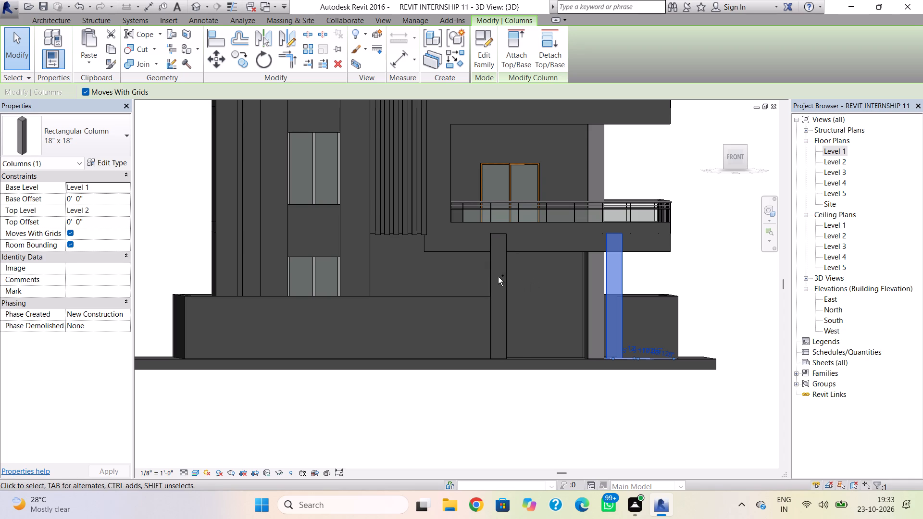
left_click(507, 270, "ctrl")
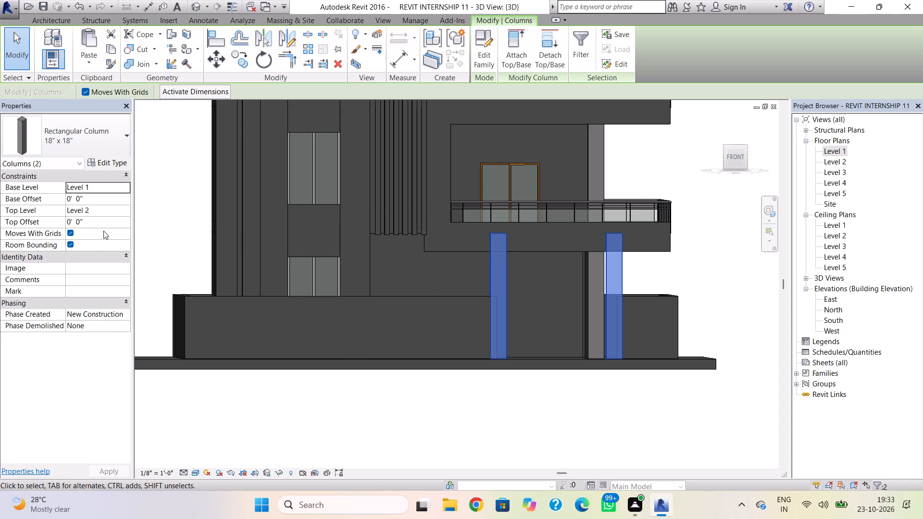
left_click(105, 225)
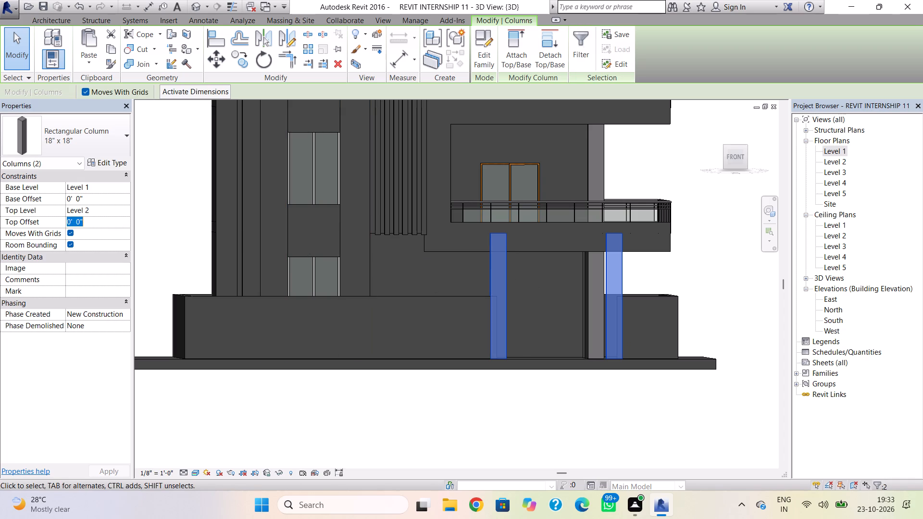
key("minus")
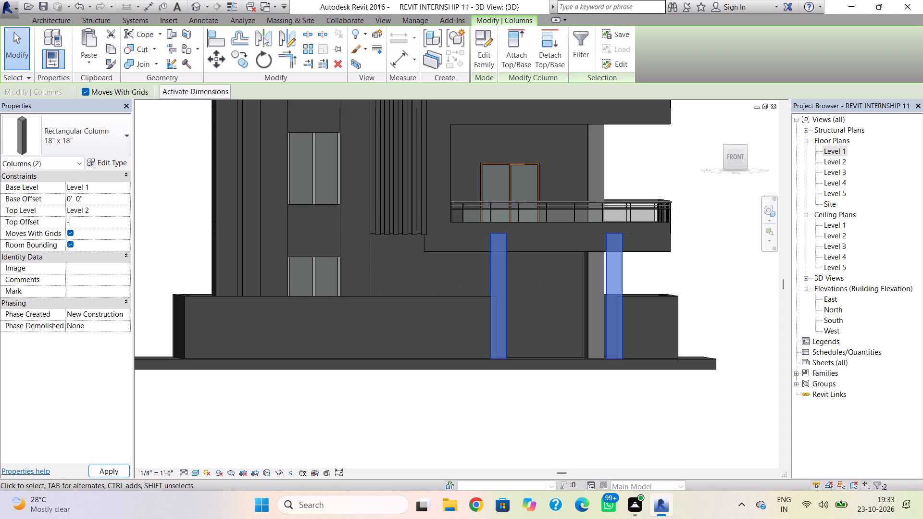
key("4")
key("apostrophe")
key("Return")
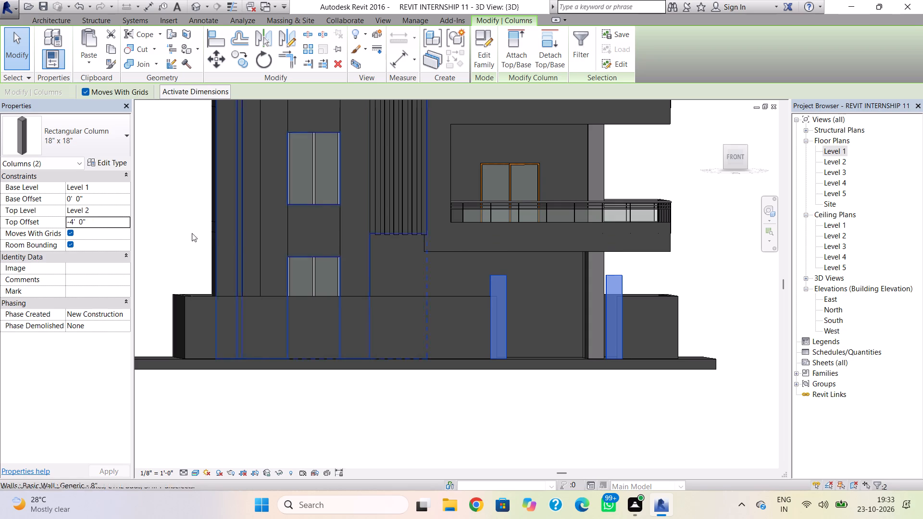
left_click(103, 225)
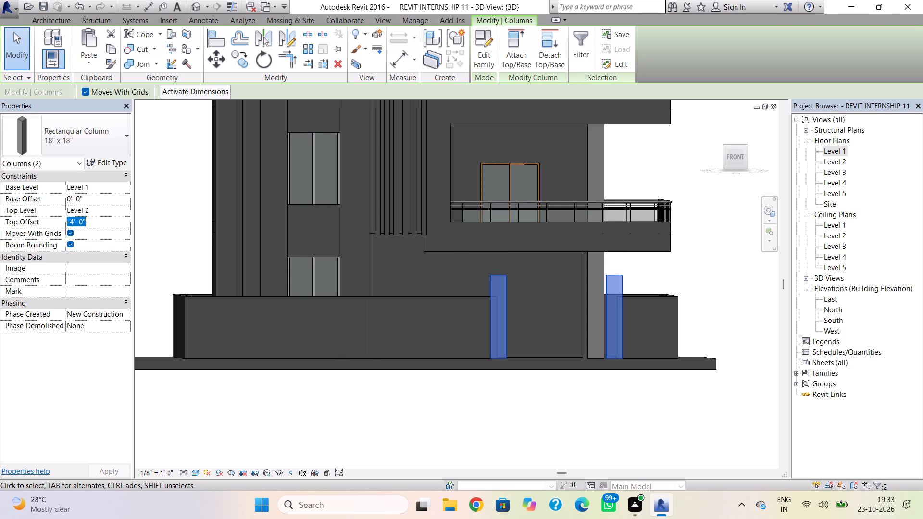
type("-6'")
key("Return")
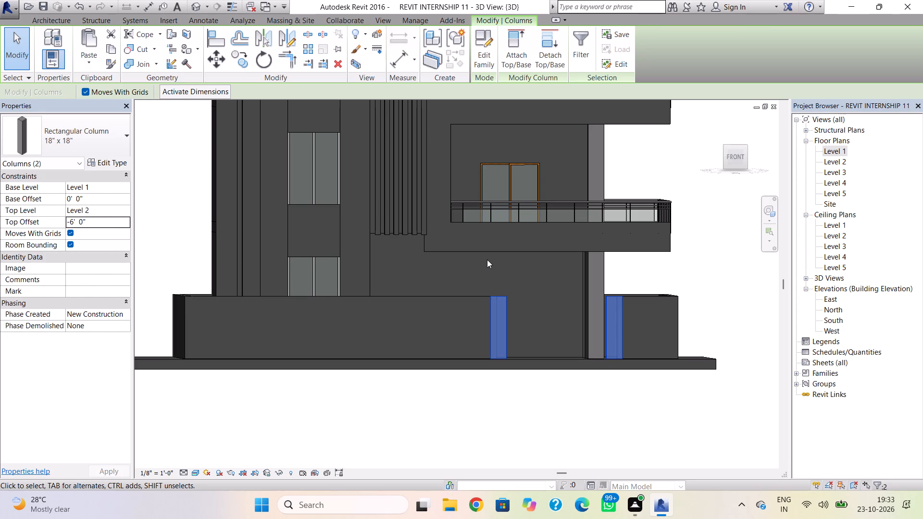
key("Escape")
Place two Single-Flush 30" x 80" doors on the ground floor, on the recessed front wall and the adjoining side wall.
right_click_drag(470, 374, 490, 415, "shift")
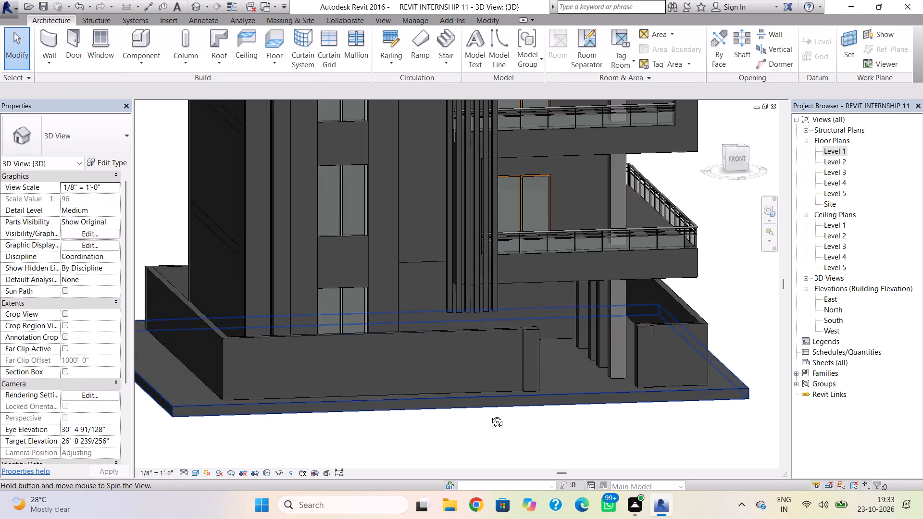
right_click_drag(490, 415, 453, 412, "shift")
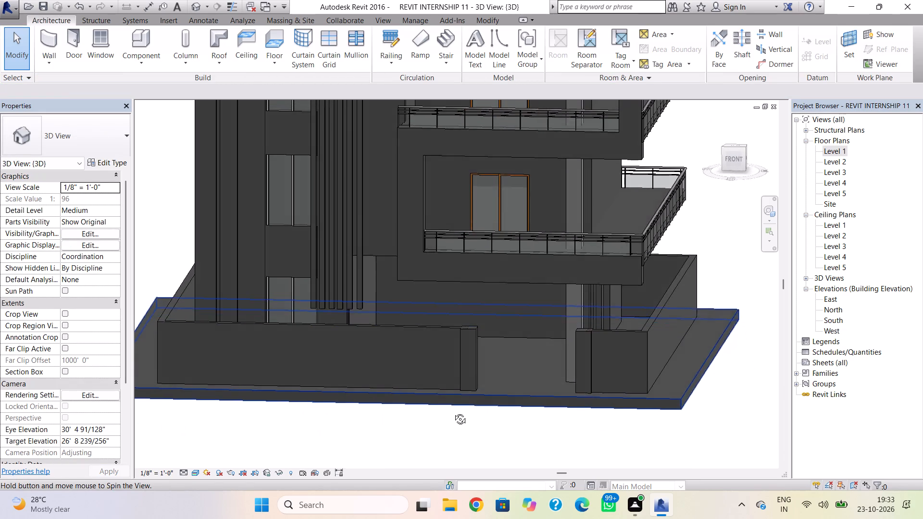
right_click_drag(453, 412, 454, 412, "shift")
right_click_drag(456, 409, 461, 395, "shift")
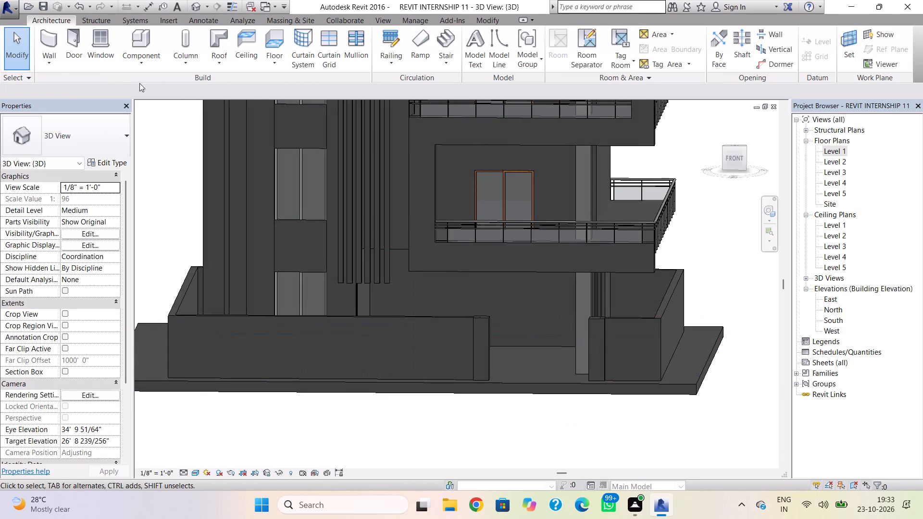
left_click(80, 44)
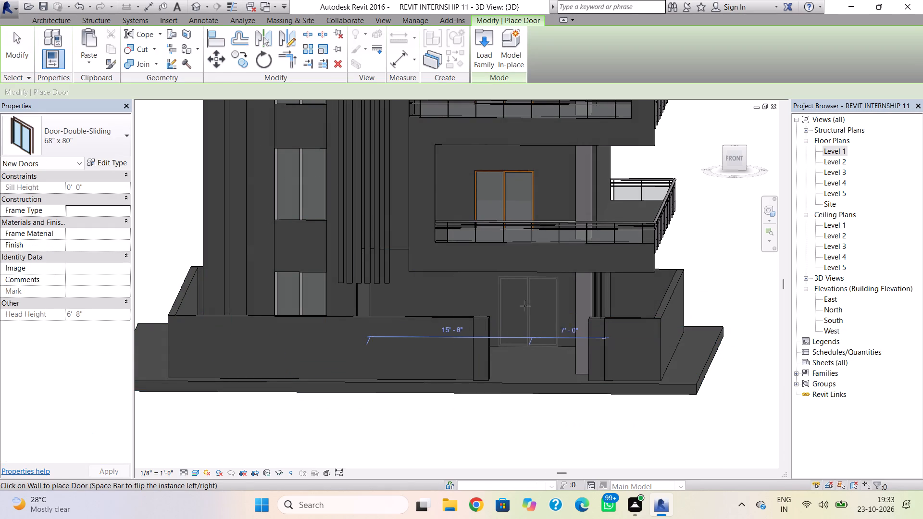
left_click(95, 129)
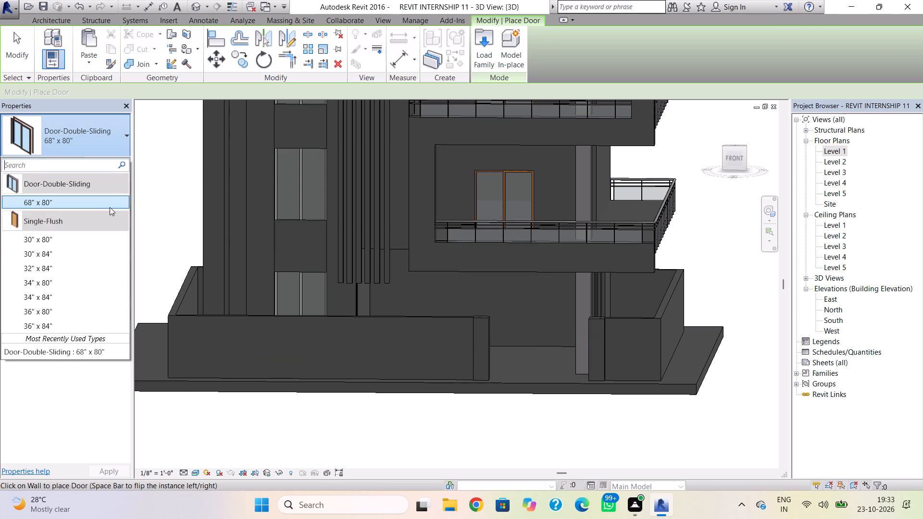
left_click(83, 245)
left_click(538, 334)
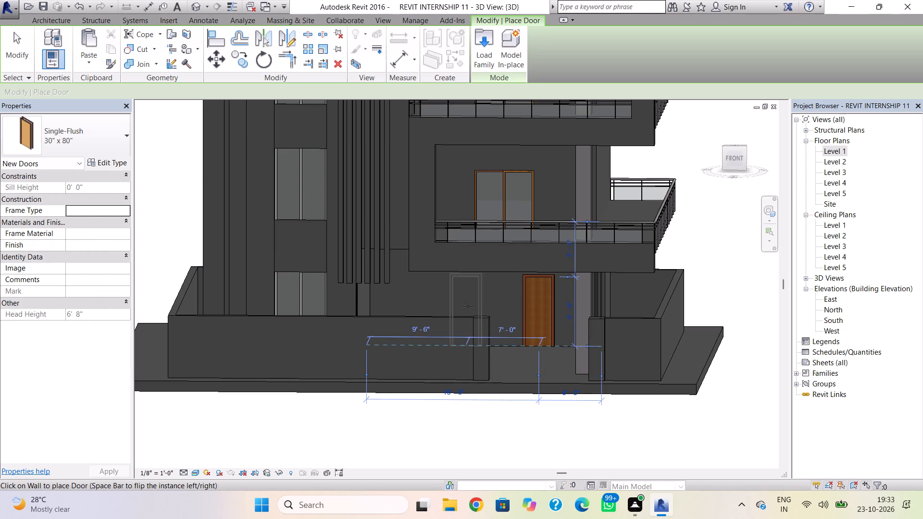
right_click_drag(469, 304, 367, 316, "shift")
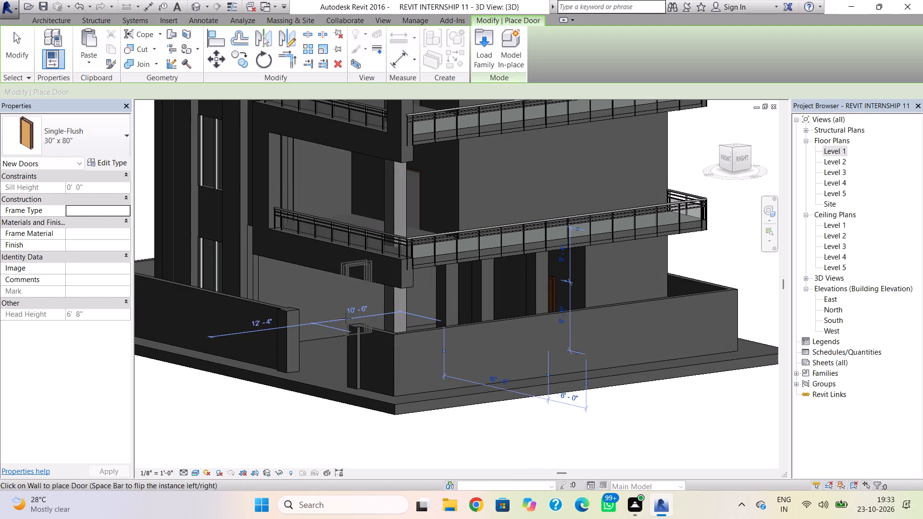
left_click(339, 314)
key("Escape")
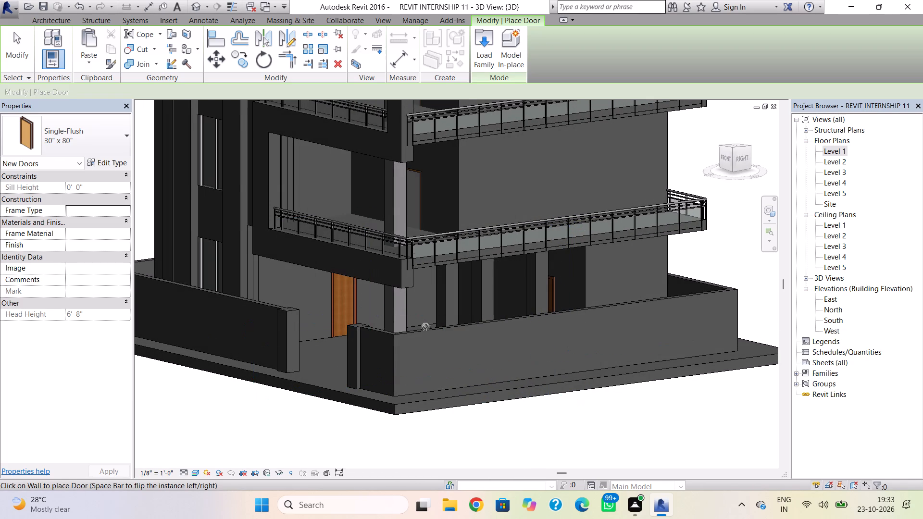
Delete the six vertical Cornice wall sweeps standing detached in front of the house, leaving the floor slab out of the selection.
right_click_drag(425, 313, 565, 350, "shift")
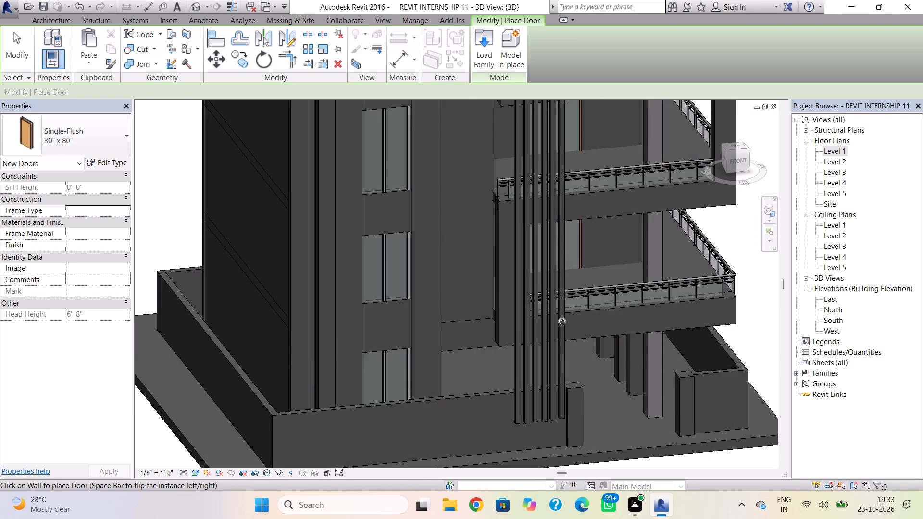
scroll(562, 321, "down", 3)
right_click_drag(564, 317, 513, 349, "shift")
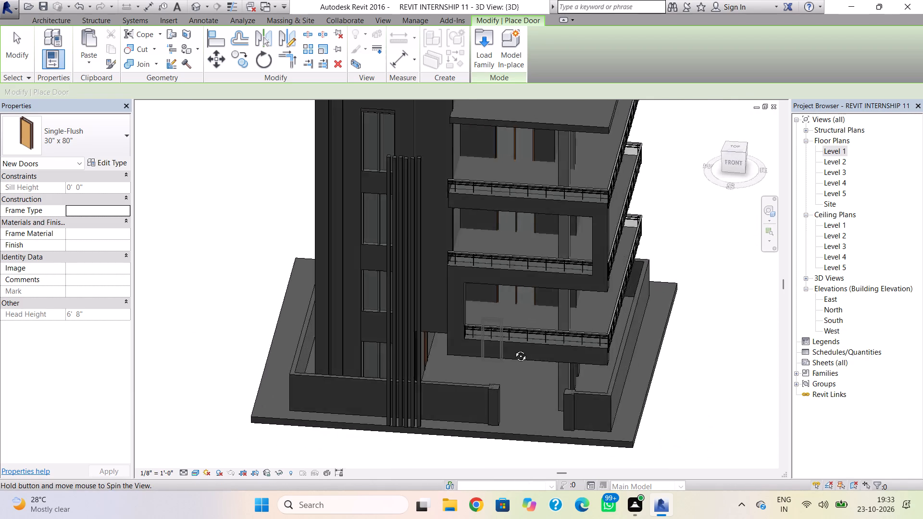
right_click_drag(513, 349, 592, 321, "shift")
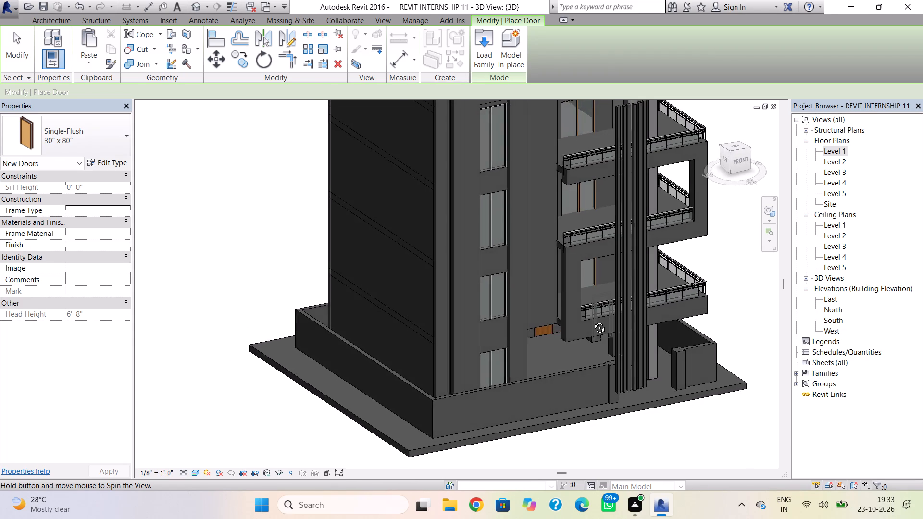
right_click_drag(592, 321, 497, 353, "shift")
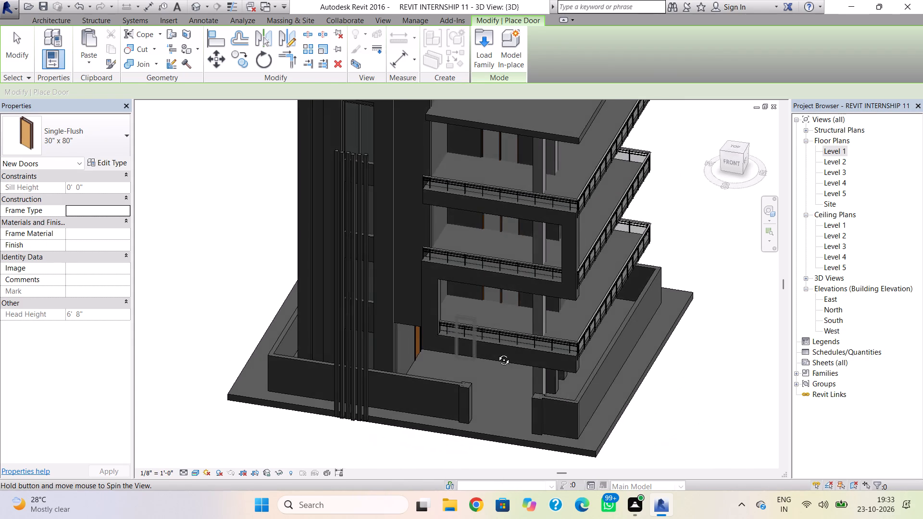
right_click_drag(497, 353, 577, 345, "shift")
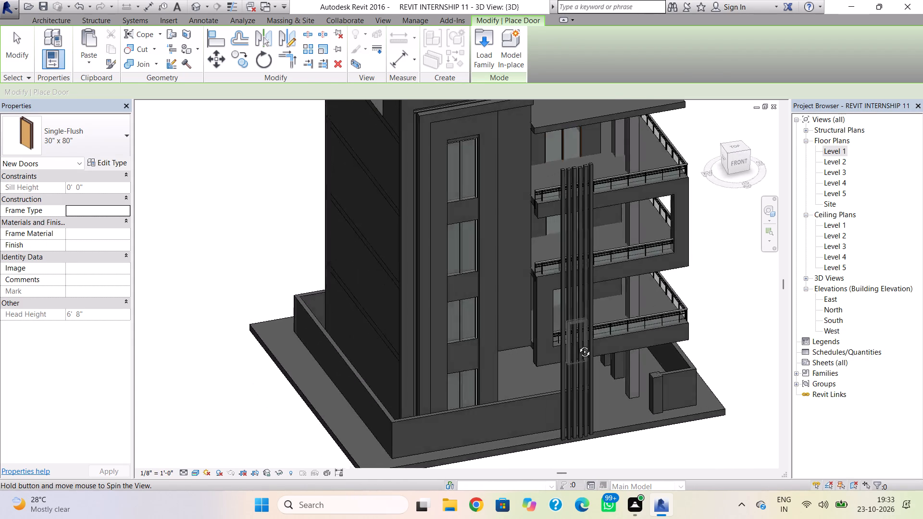
right_click_drag(577, 345, 646, 326, "shift")
middle_click_drag(621, 310, 451, 354)
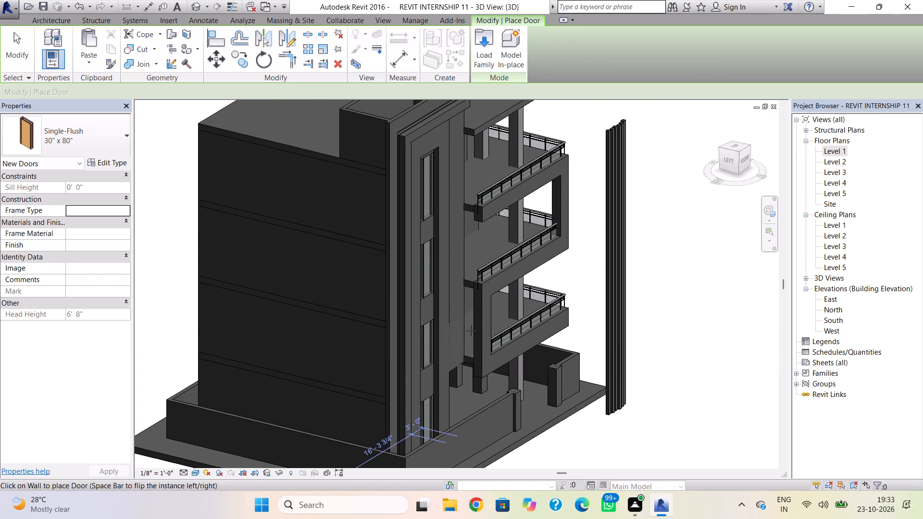
left_click_drag(690, 303, 685, 311)
key("Escape")
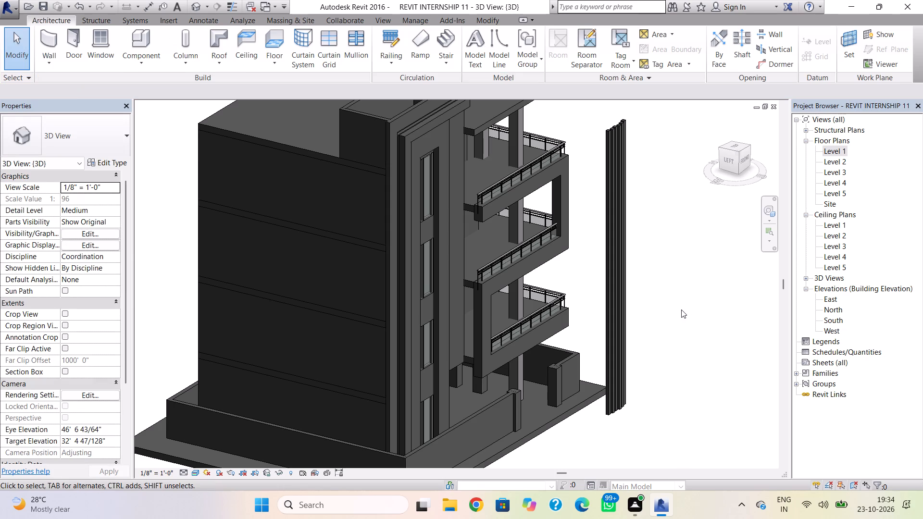
left_click_drag(681, 309, 586, 398)
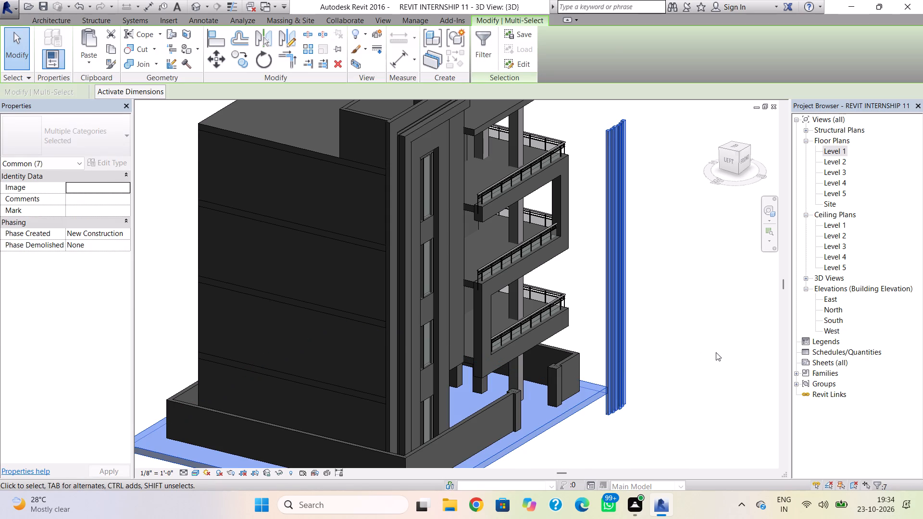
key("Escape")
left_click(683, 359)
right_click_drag(668, 337, 667, 338, "shift")
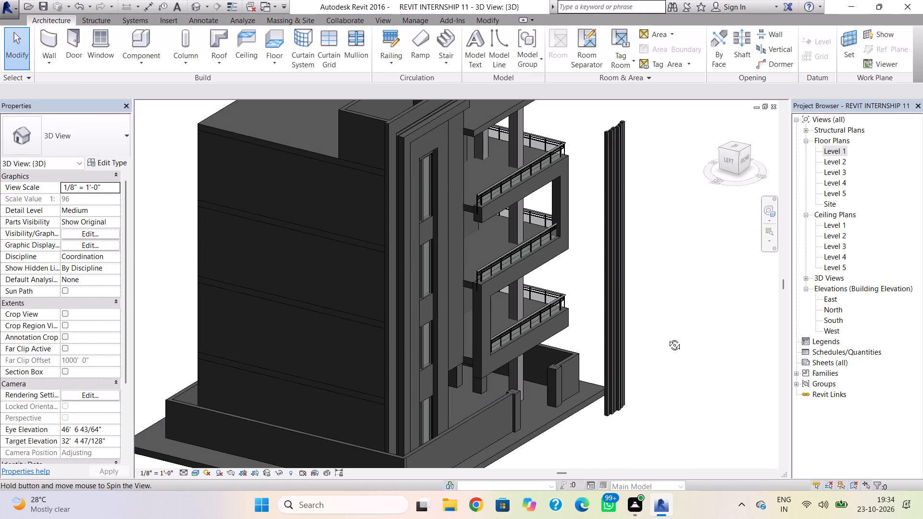
right_click_drag(667, 338, 699, 335, "shift")
left_click_drag(720, 330, 649, 384)
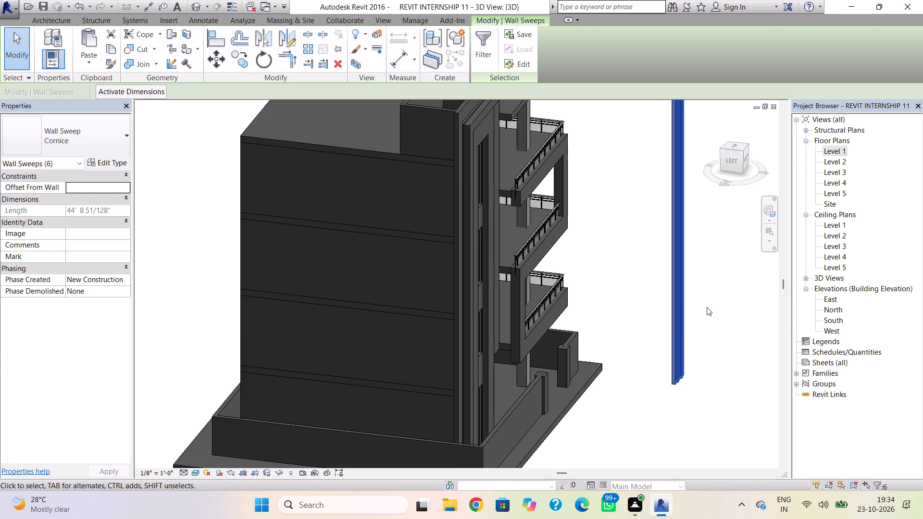
key("Delete")
Examine the house's front facade, balconies and perimeter wall in the 3D view.
right_click_drag(638, 295, 582, 312, "shift")
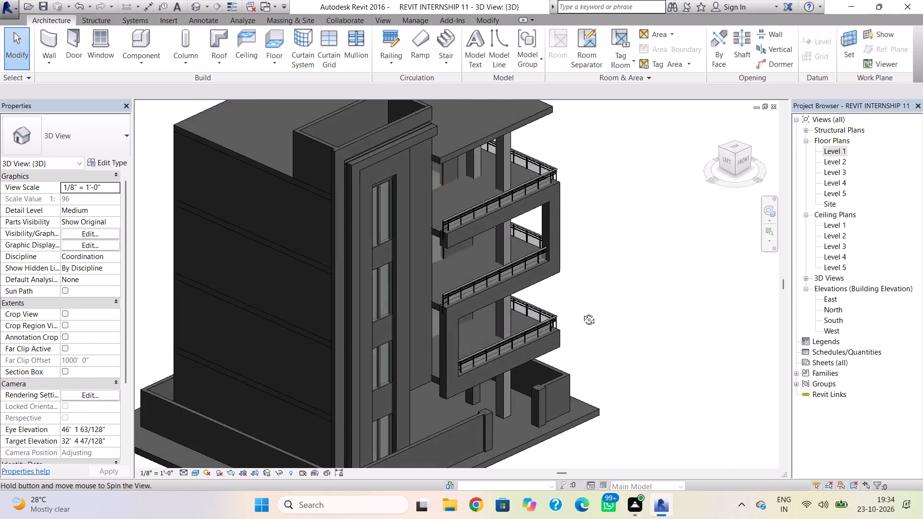
right_click_drag(582, 312, 506, 271, "shift")
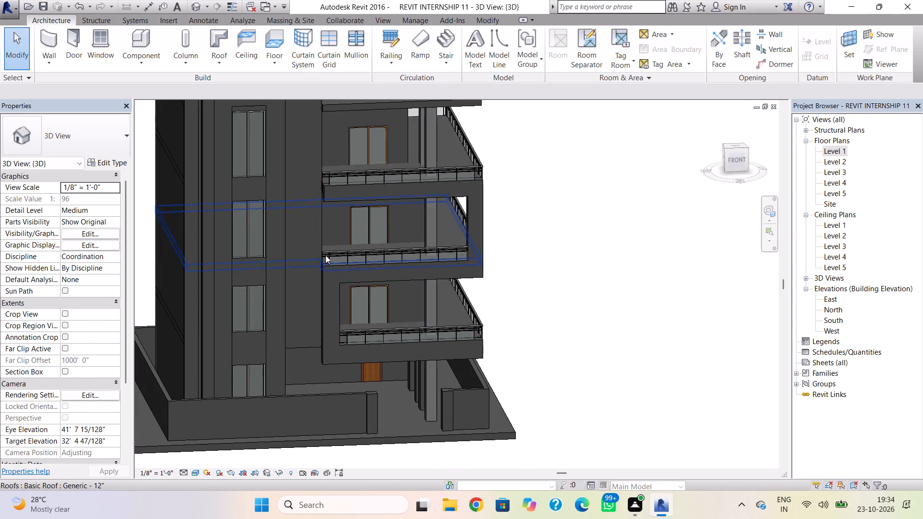
left_click(321, 240)
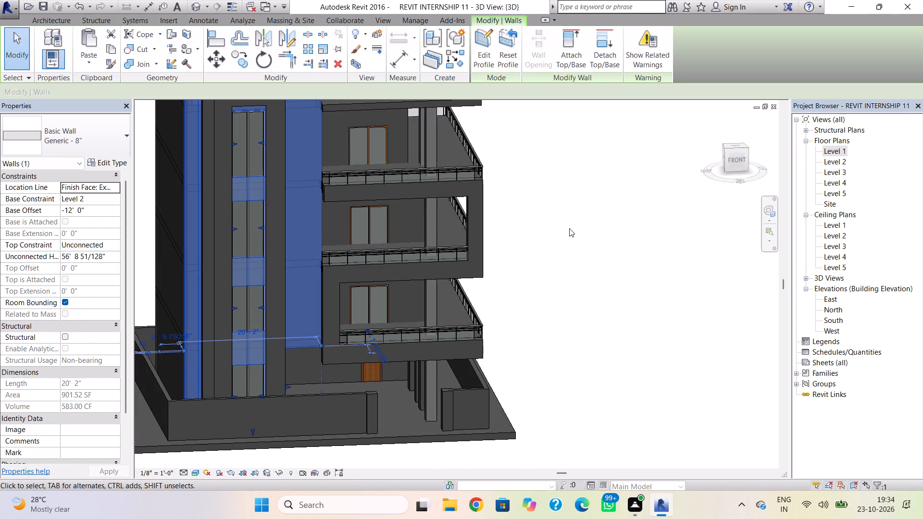
left_click(732, 163)
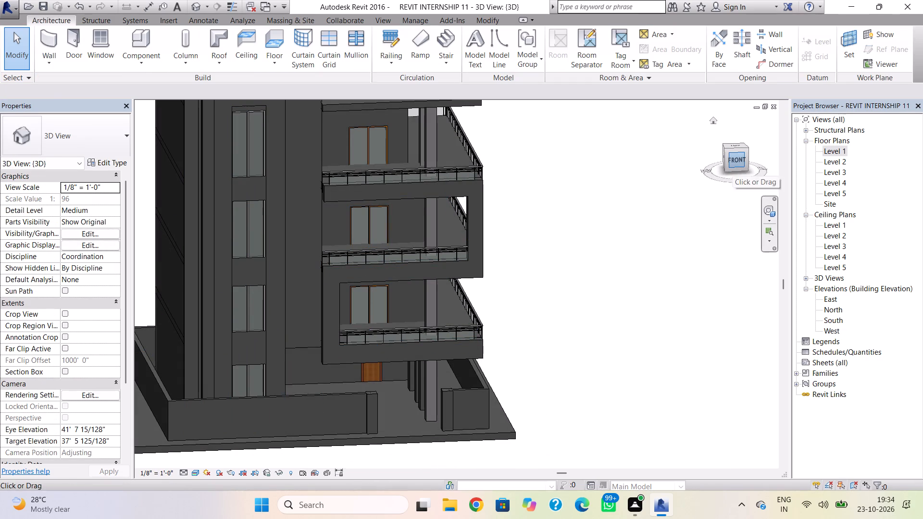
double_click(732, 163)
key("Escape")
right_click_drag(612, 273, 605, 233, "shift")
scroll(597, 236, "down", 1)
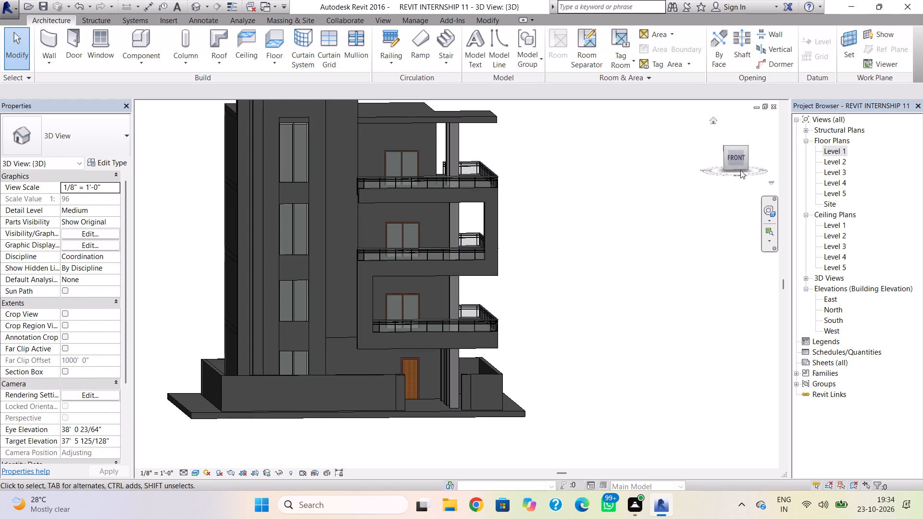
triple_click(738, 159)
triple_click(738, 159)
double_click(713, 117)
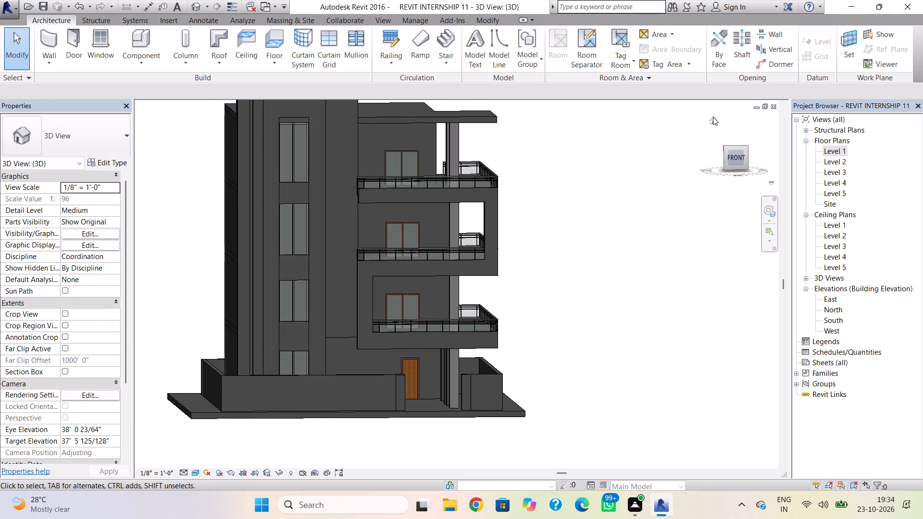
left_click(737, 174)
left_click(723, 147)
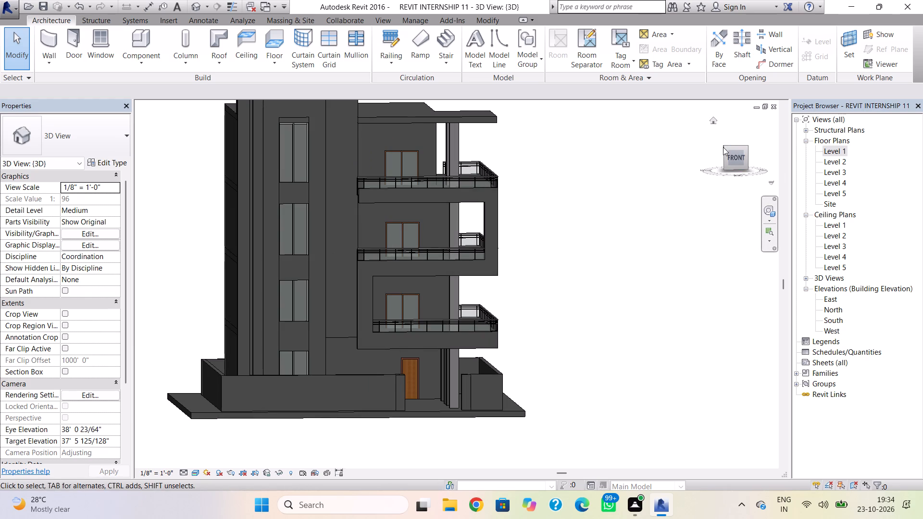
Place a vertical Cornice wall sweep on the front tower wall, between the stacked windows and the balconies.
left_click(727, 146)
right_click_drag(657, 198, 656, 203)
right_click_drag(656, 204, 656, 212)
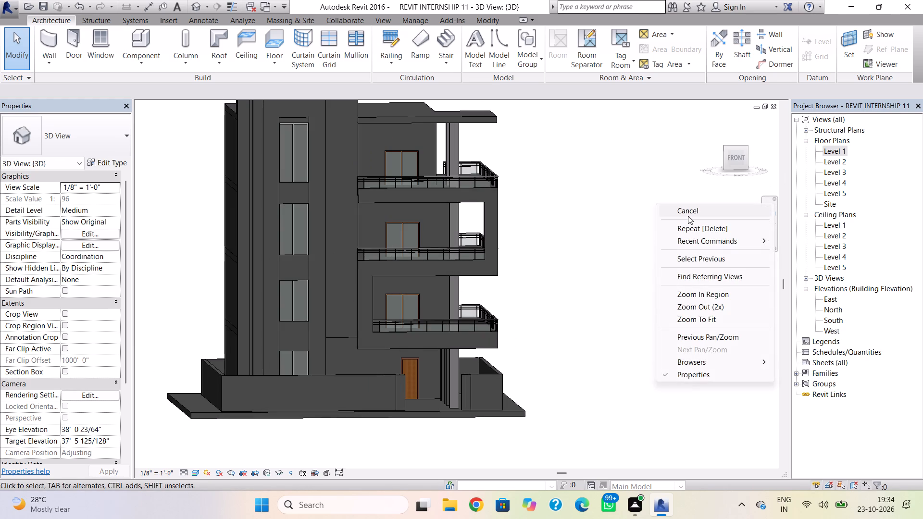
left_click(689, 215)
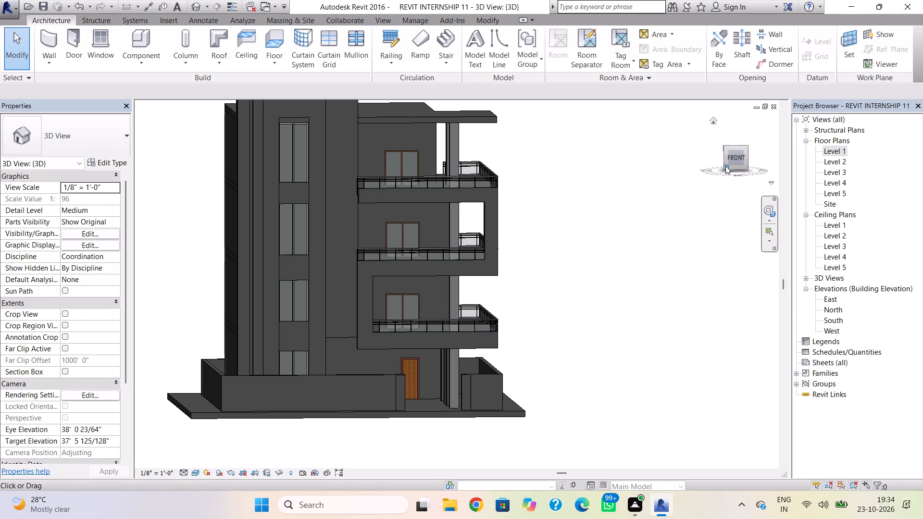
left_click(727, 162)
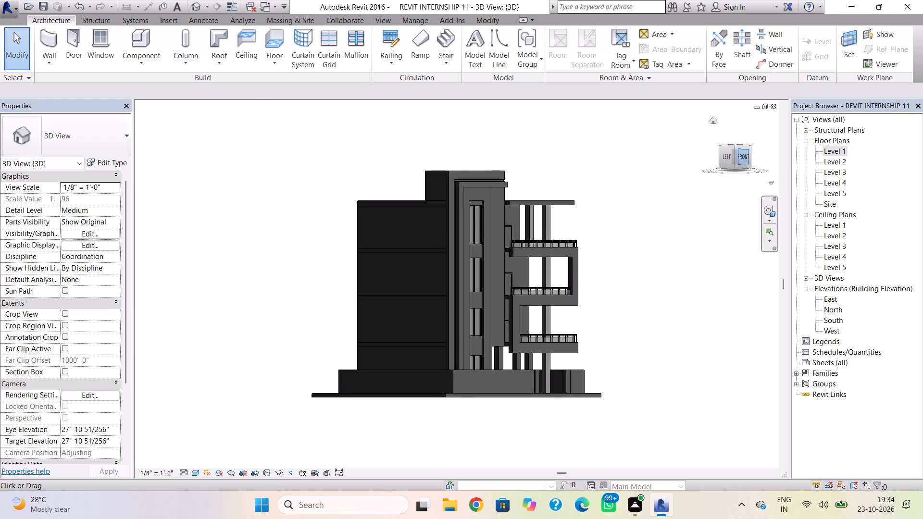
left_click(745, 159)
scroll(465, 268, "up", 6)
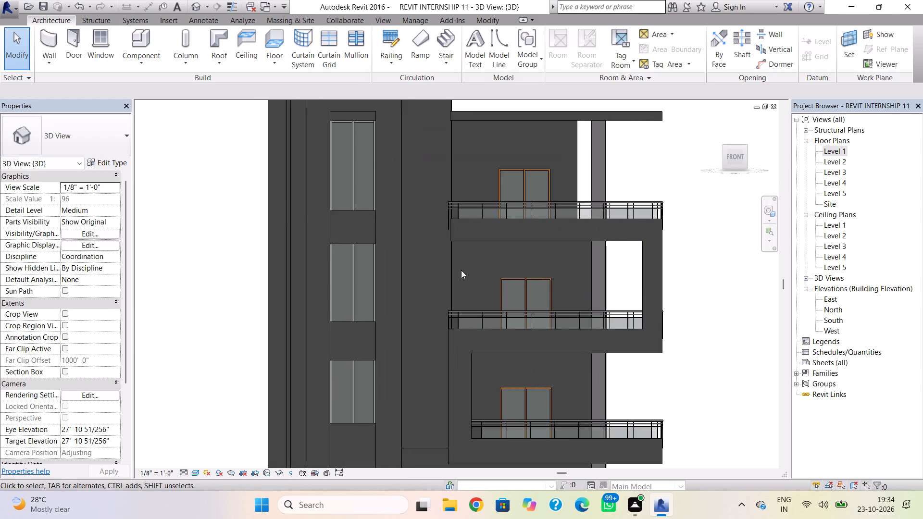
left_click(53, 59)
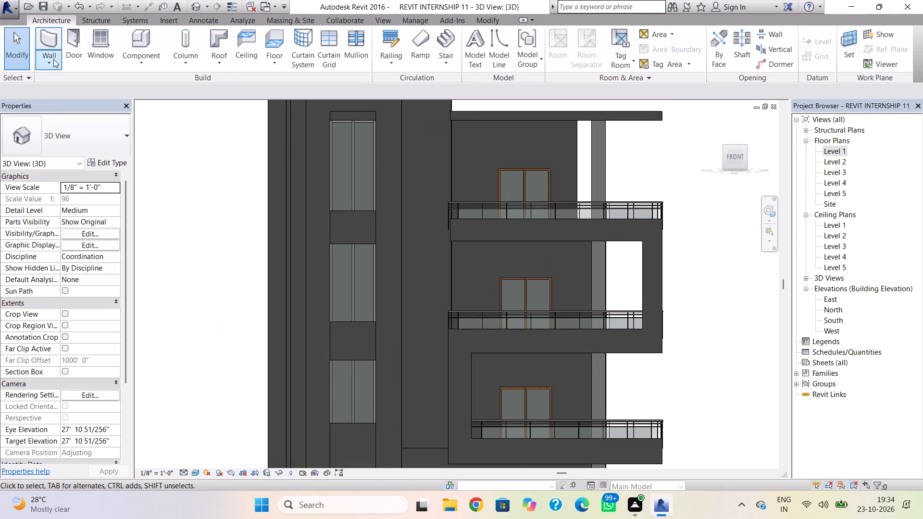
left_click(79, 163)
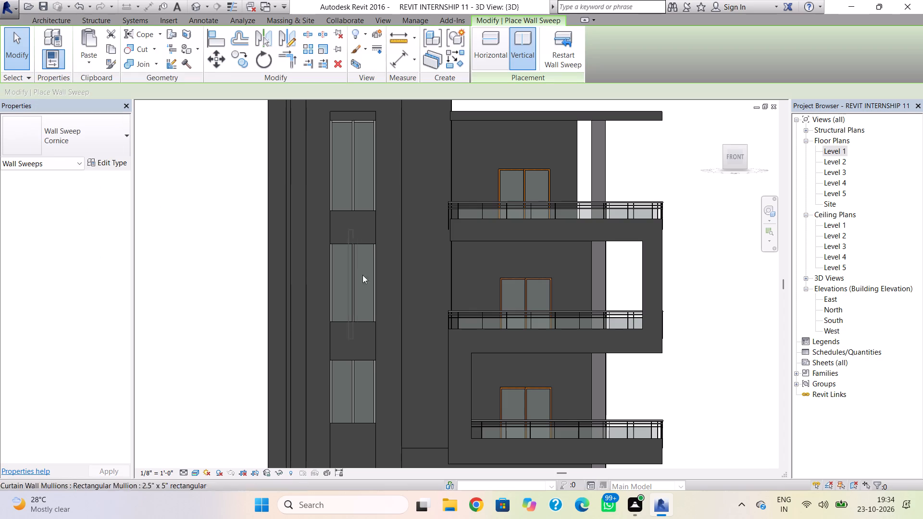
left_click(411, 236)
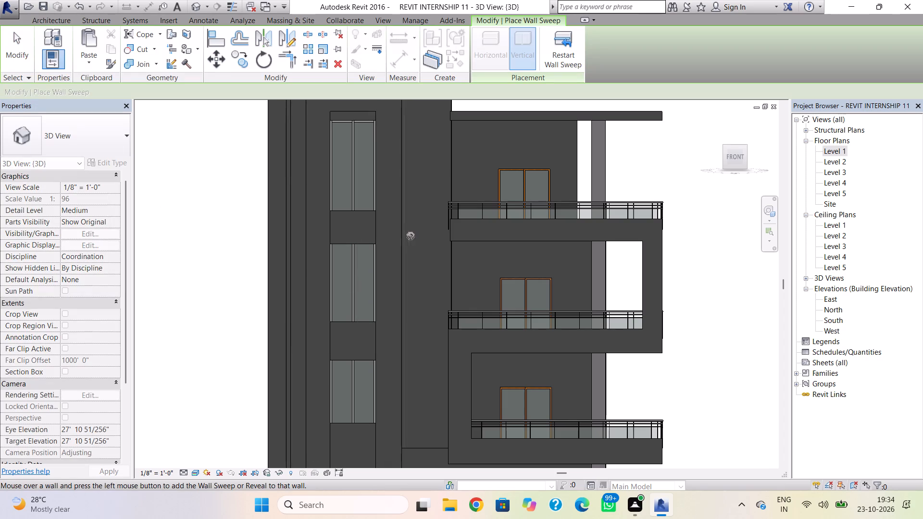
key("ctrl+z")
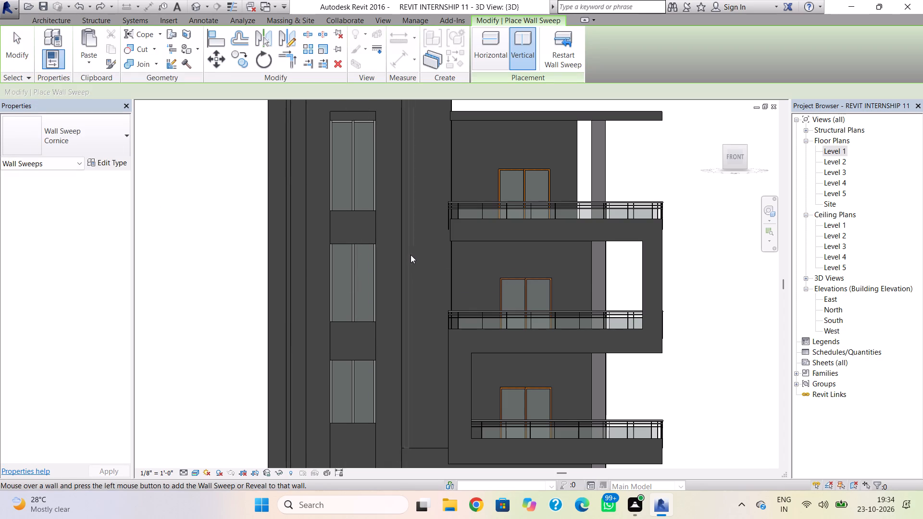
left_click(412, 256)
left_click(420, 285)
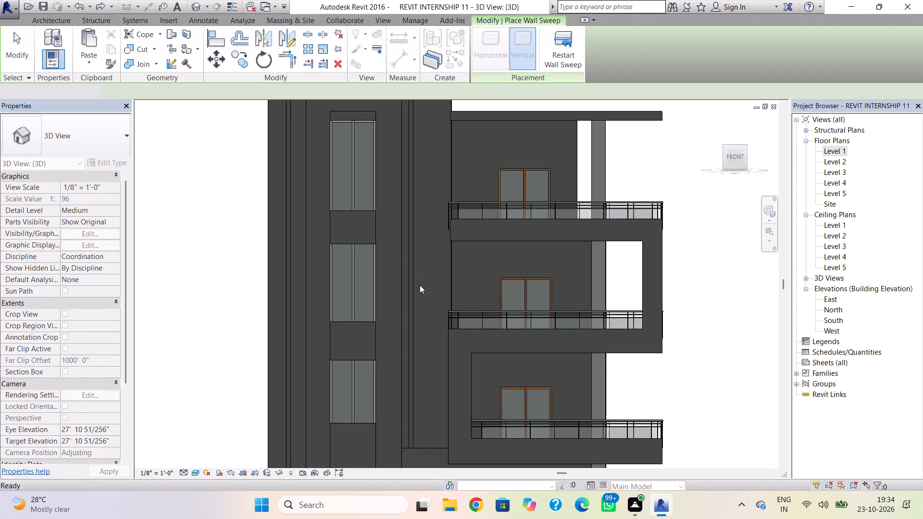
key("Escape")
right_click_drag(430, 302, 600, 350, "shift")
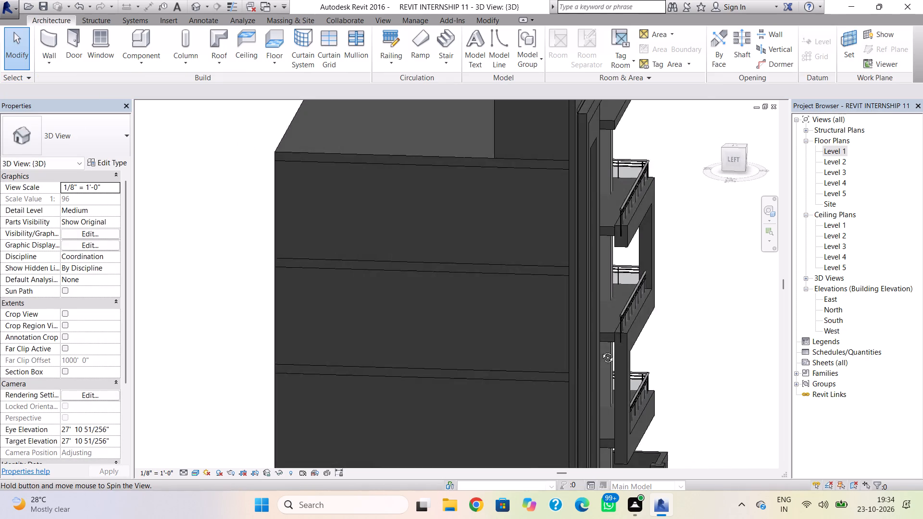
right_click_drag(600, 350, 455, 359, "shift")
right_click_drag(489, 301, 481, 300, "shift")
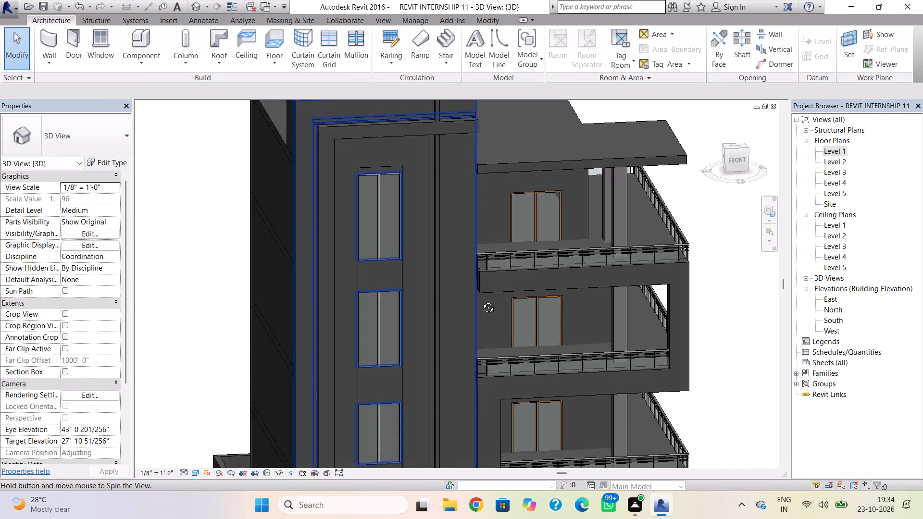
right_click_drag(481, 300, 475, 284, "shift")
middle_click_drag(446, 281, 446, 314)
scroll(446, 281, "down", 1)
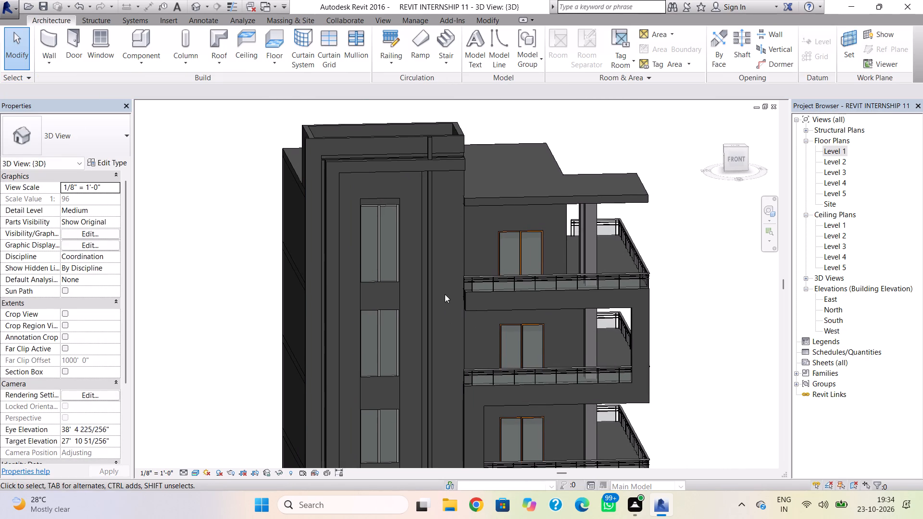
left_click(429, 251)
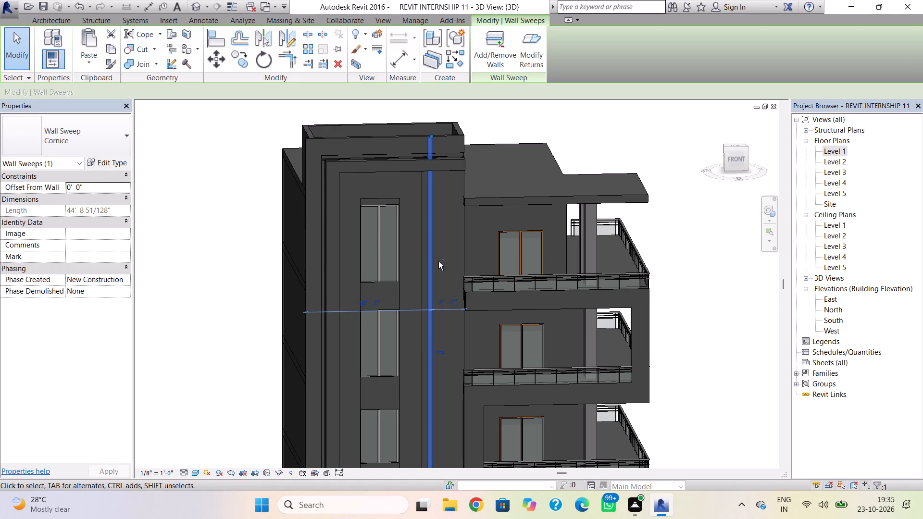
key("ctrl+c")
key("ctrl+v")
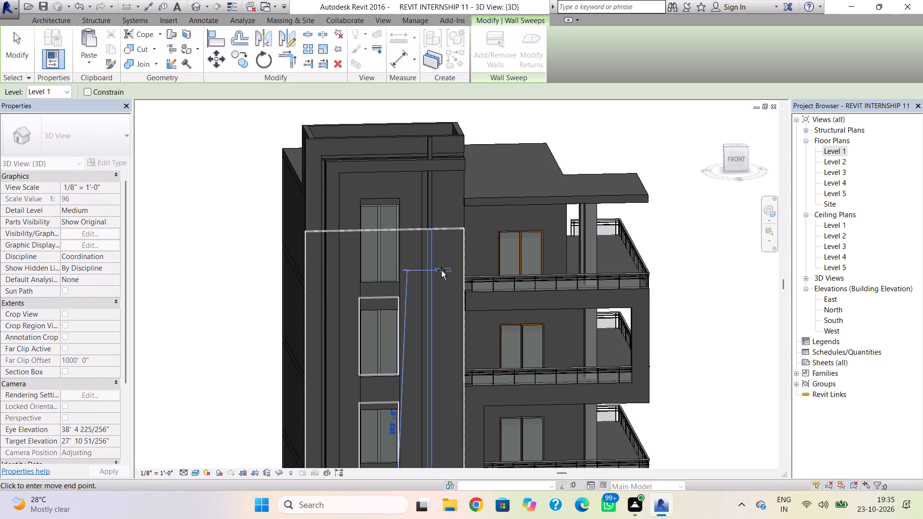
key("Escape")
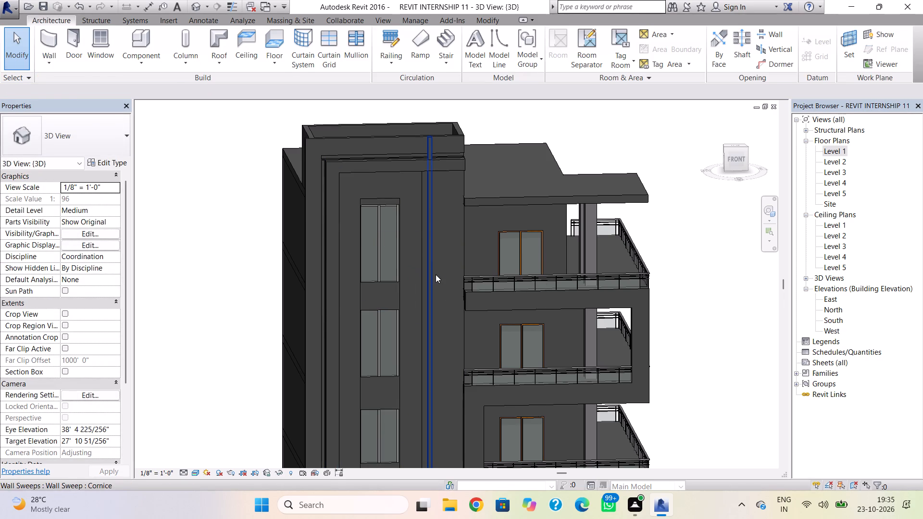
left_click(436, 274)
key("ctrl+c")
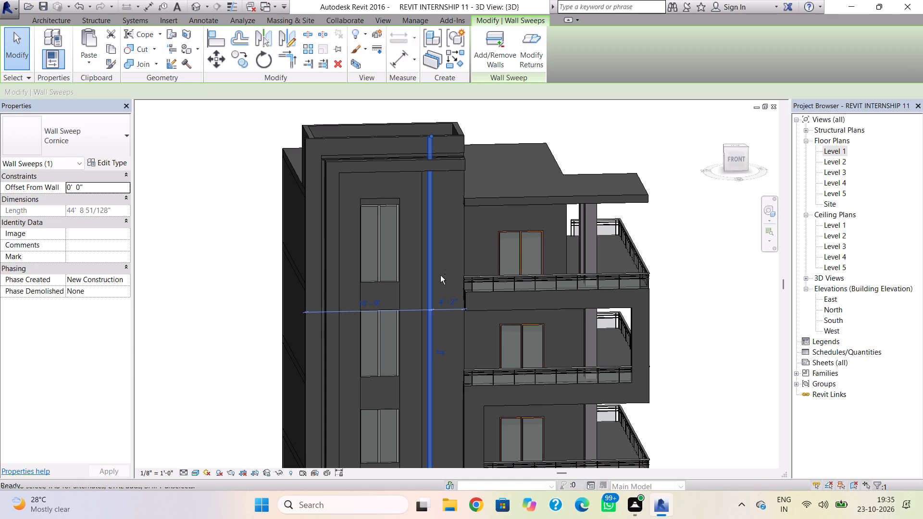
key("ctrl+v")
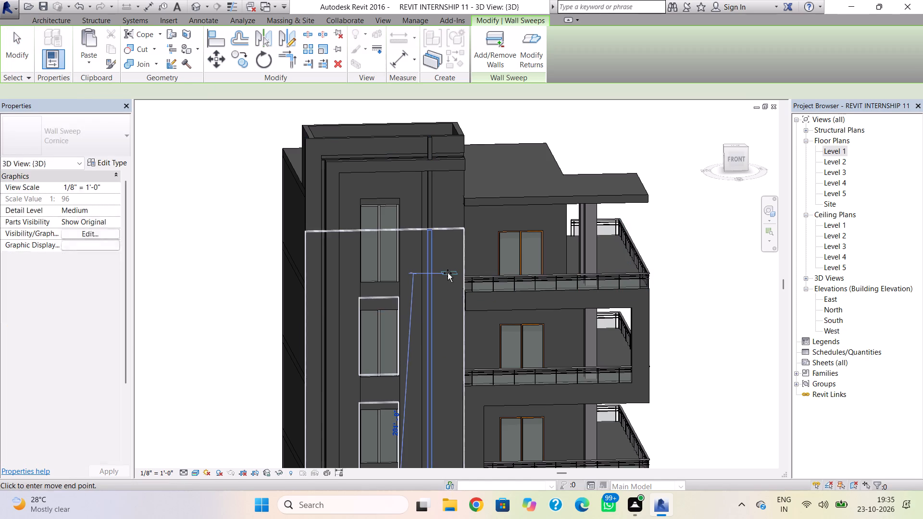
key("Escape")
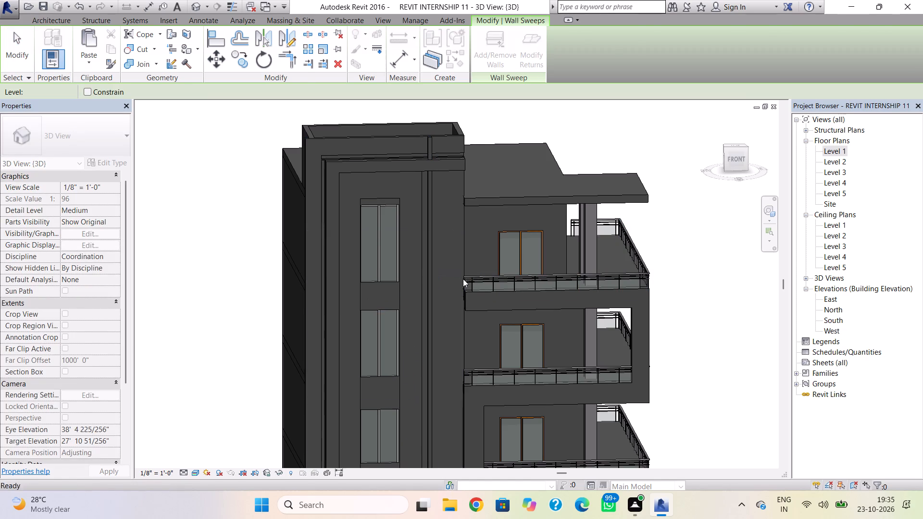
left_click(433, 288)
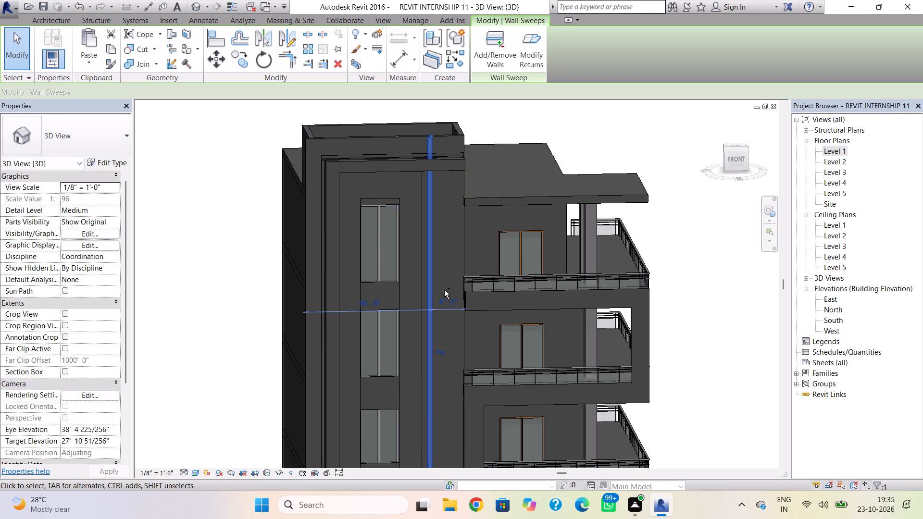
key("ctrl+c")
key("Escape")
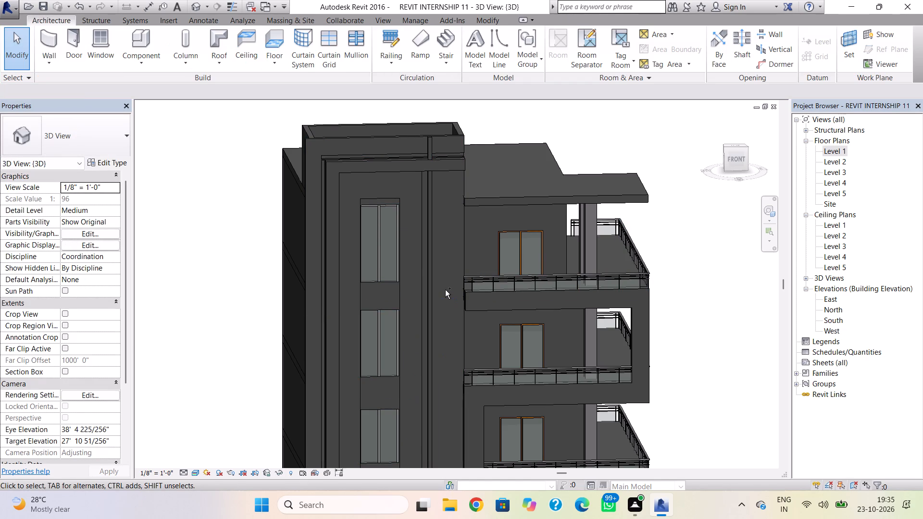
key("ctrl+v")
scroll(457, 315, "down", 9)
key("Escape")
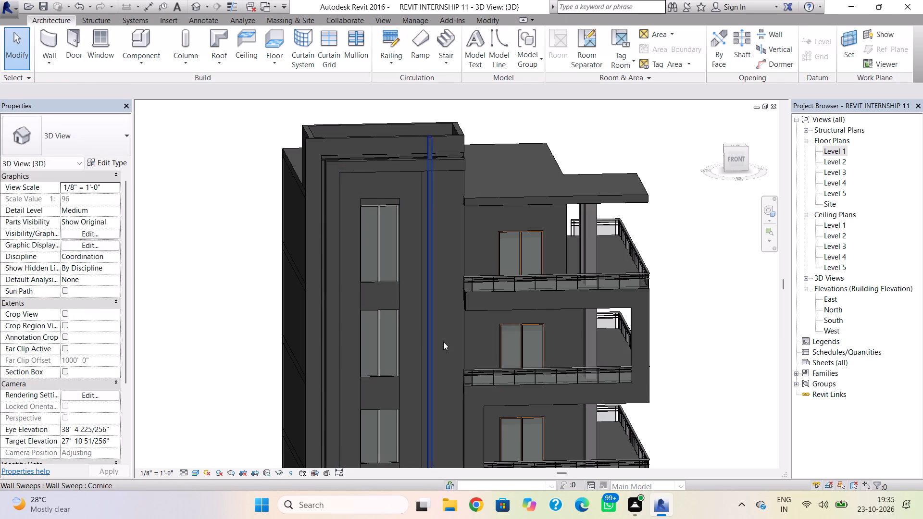
Place two more vertical Cornice wall sweeps on the front tower wall, side by side between the first sweep and the balconies.
scroll(444, 342, "down", 2)
middle_click_drag(443, 309, 451, 180)
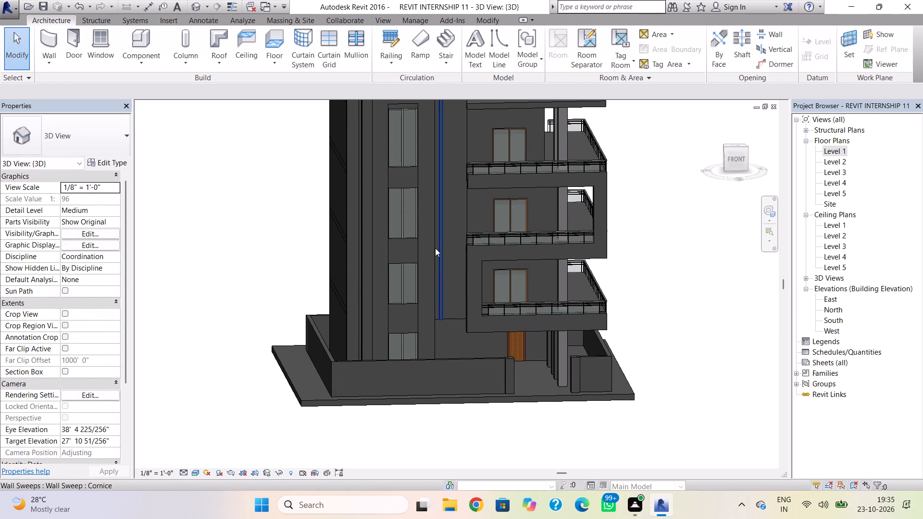
left_click(57, 66)
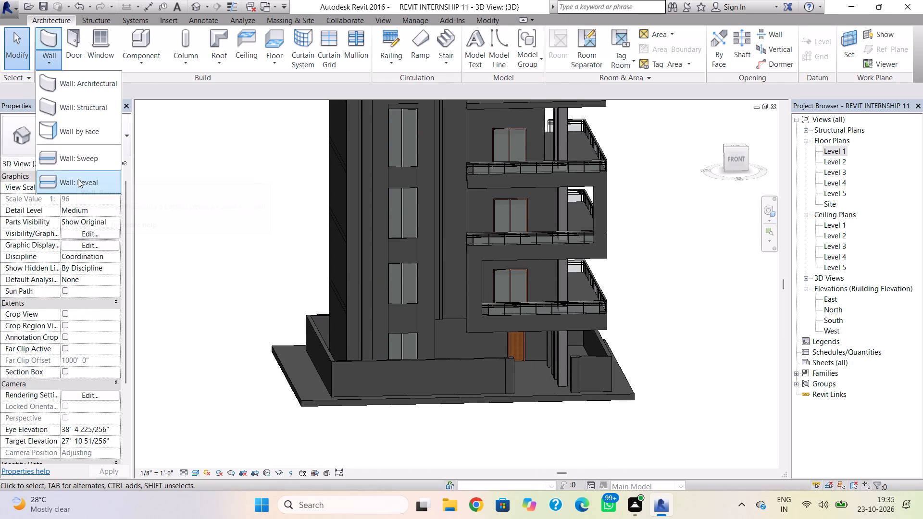
left_click(87, 168)
scroll(450, 259, "up", 2)
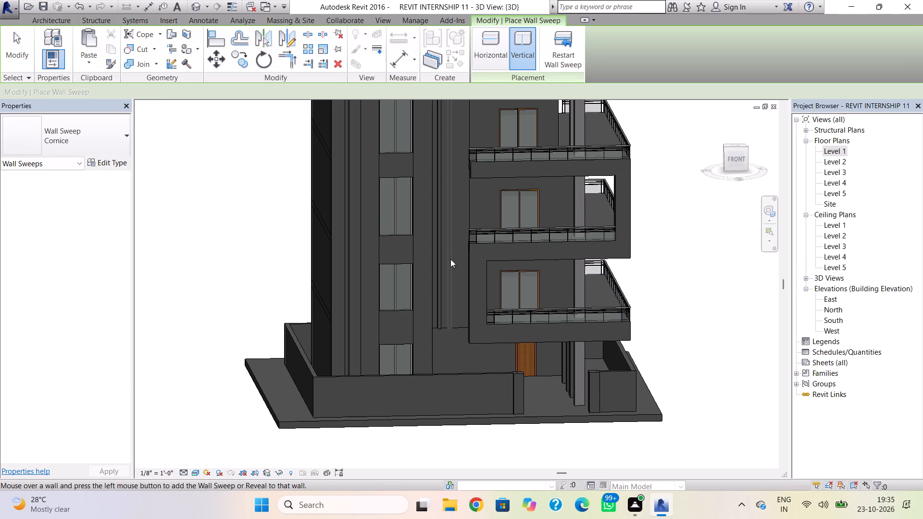
left_click(448, 266)
left_click(455, 274)
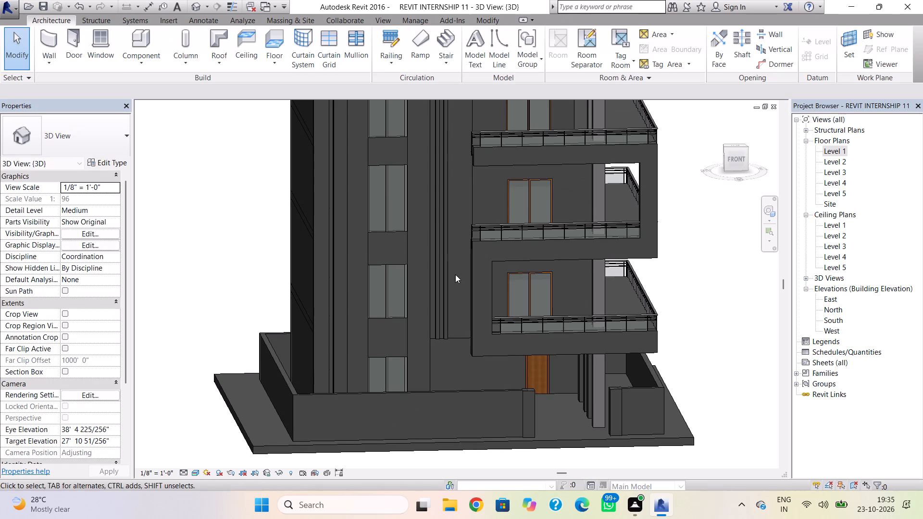
left_click(52, 62)
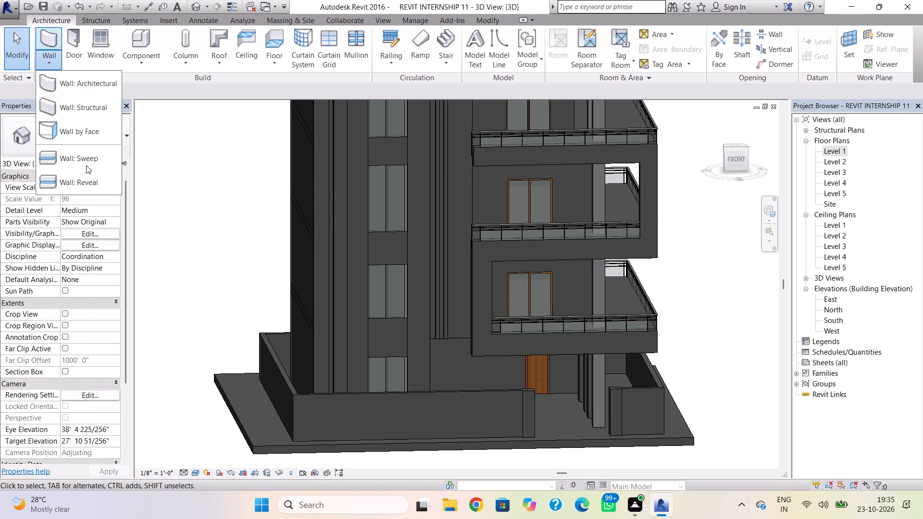
left_click(87, 166)
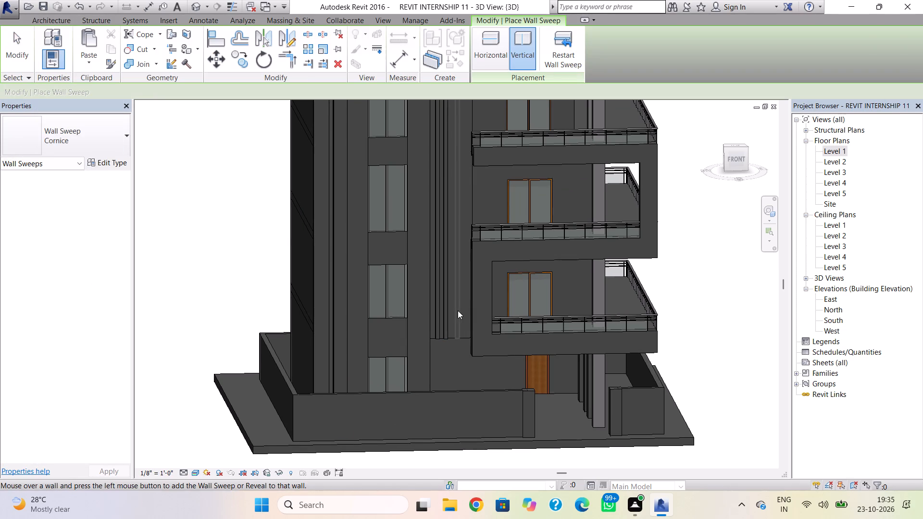
left_click(457, 312)
left_click(456, 289)
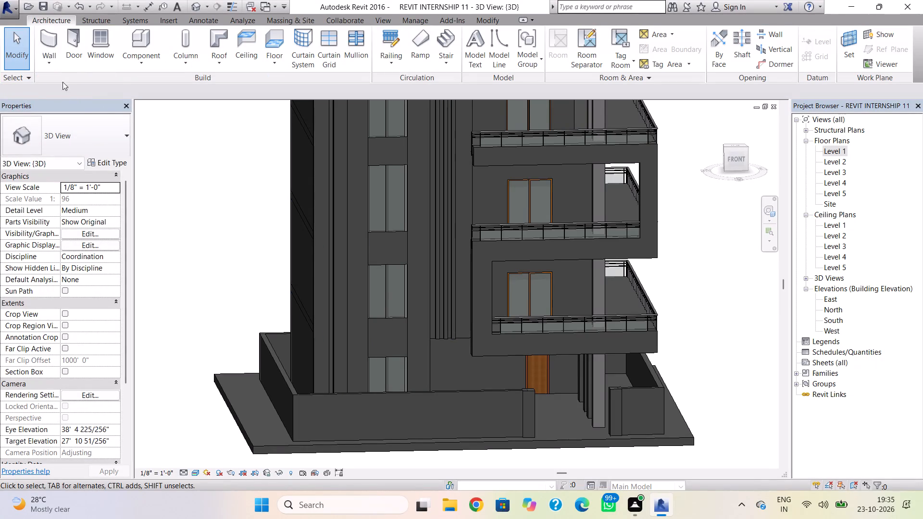
Place a fourth vertical Cornice wall sweep beside the other three, close to the tower wall's edge next to the balconies.
left_click(57, 63)
left_click(76, 165)
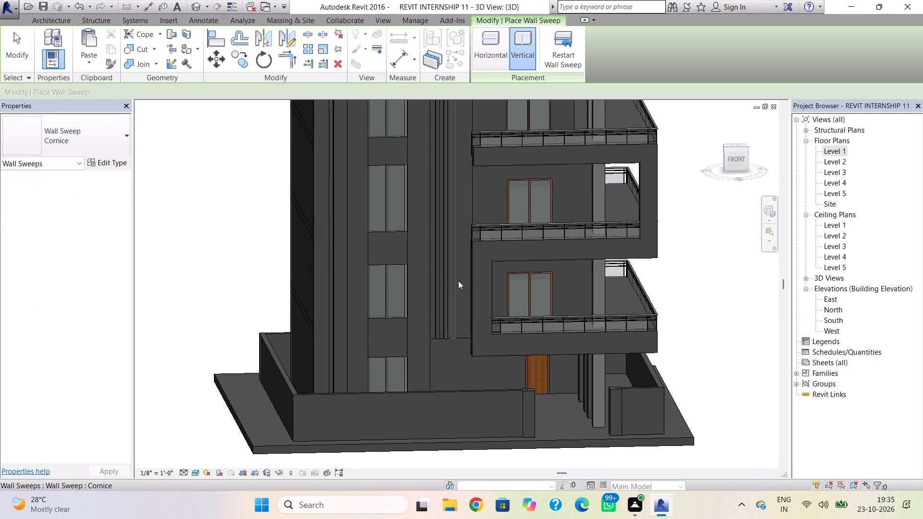
left_click(463, 285)
left_click(312, 262)
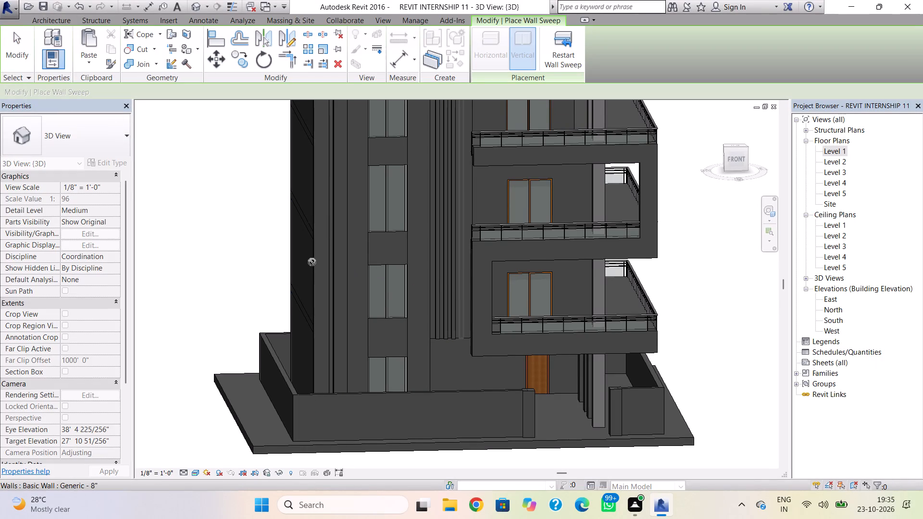
key("Escape")
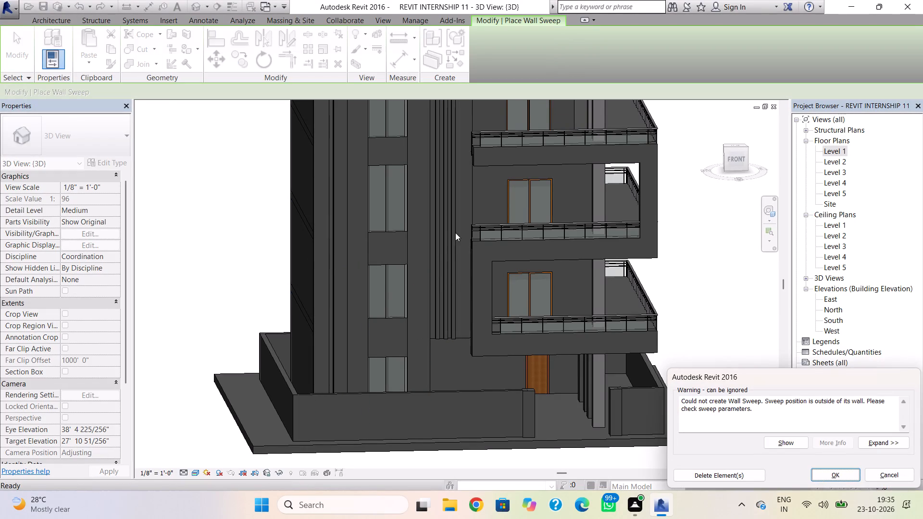
left_click(843, 476)
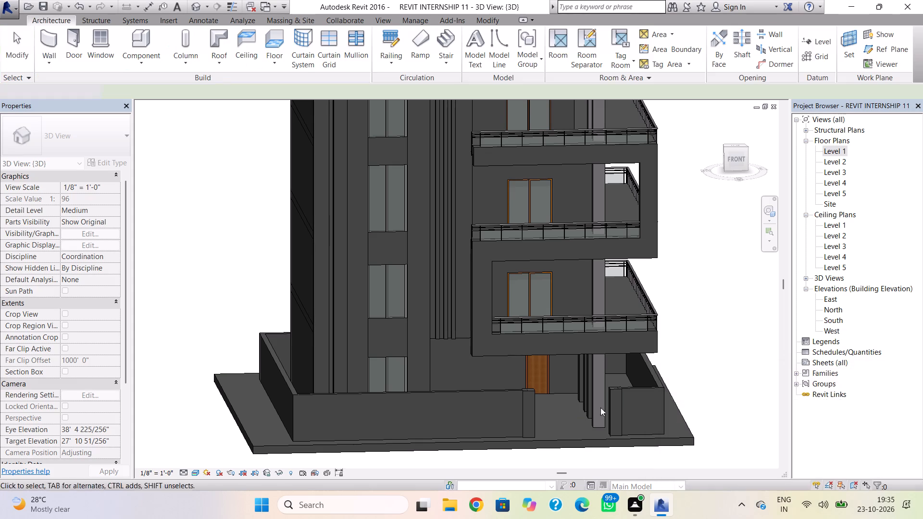
left_click(54, 62)
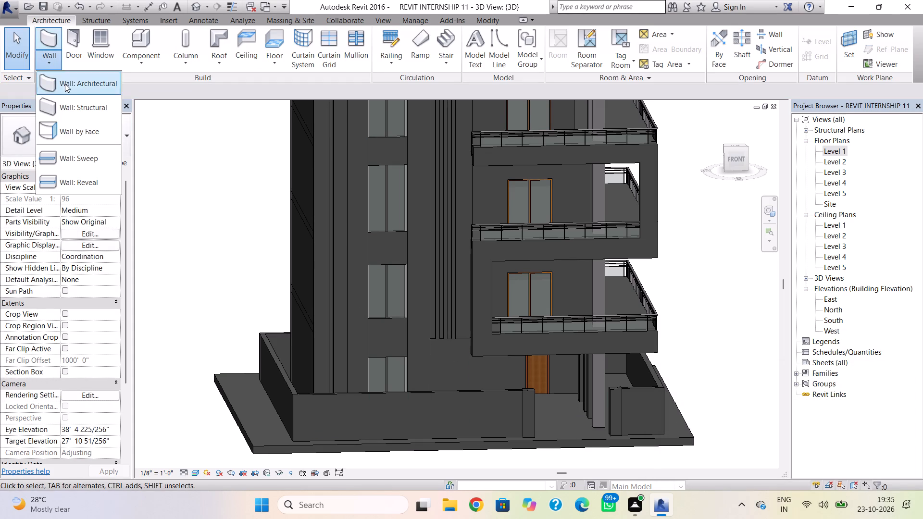
left_click(79, 154)
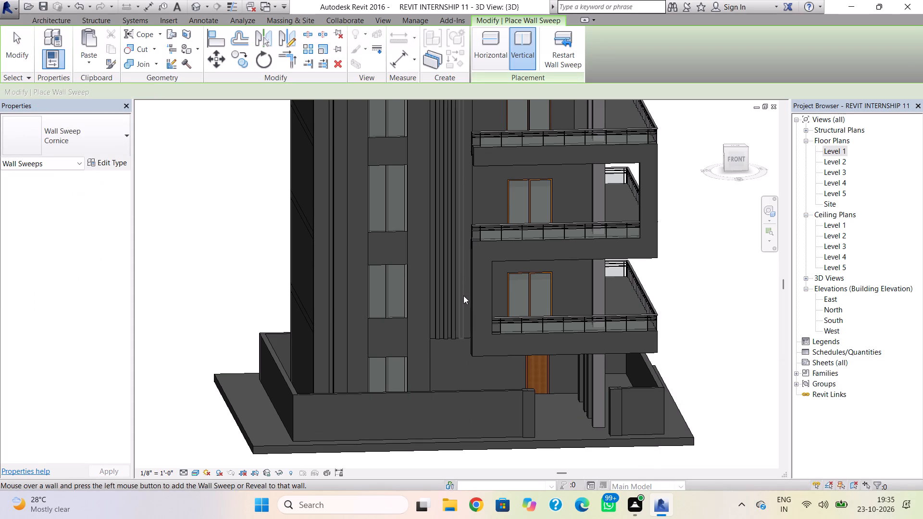
double_click(463, 296)
key("Escape")
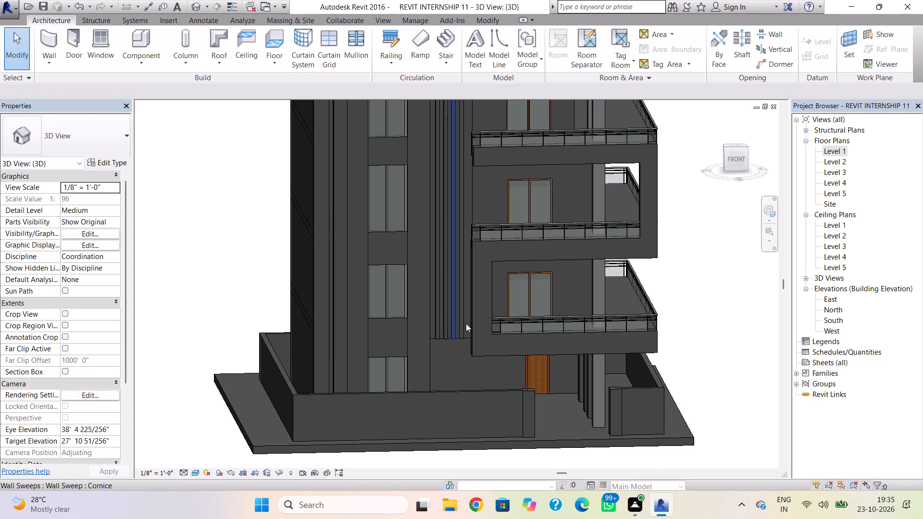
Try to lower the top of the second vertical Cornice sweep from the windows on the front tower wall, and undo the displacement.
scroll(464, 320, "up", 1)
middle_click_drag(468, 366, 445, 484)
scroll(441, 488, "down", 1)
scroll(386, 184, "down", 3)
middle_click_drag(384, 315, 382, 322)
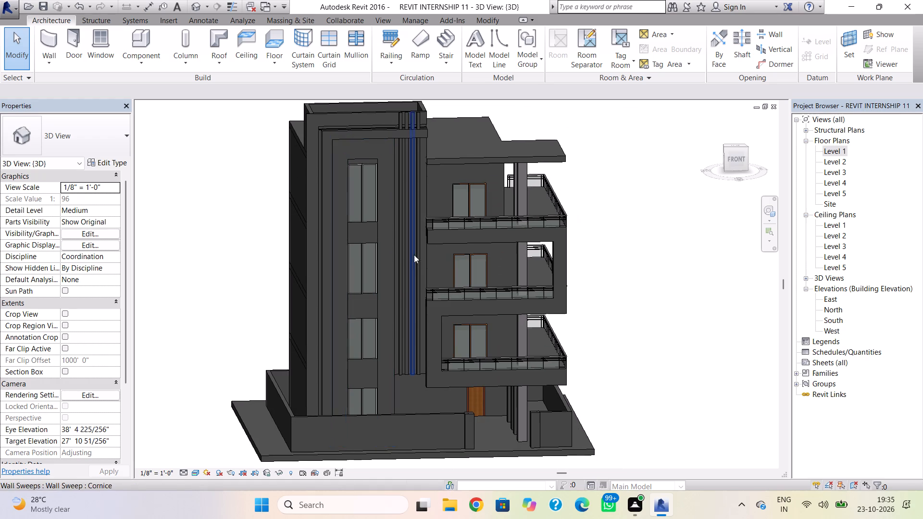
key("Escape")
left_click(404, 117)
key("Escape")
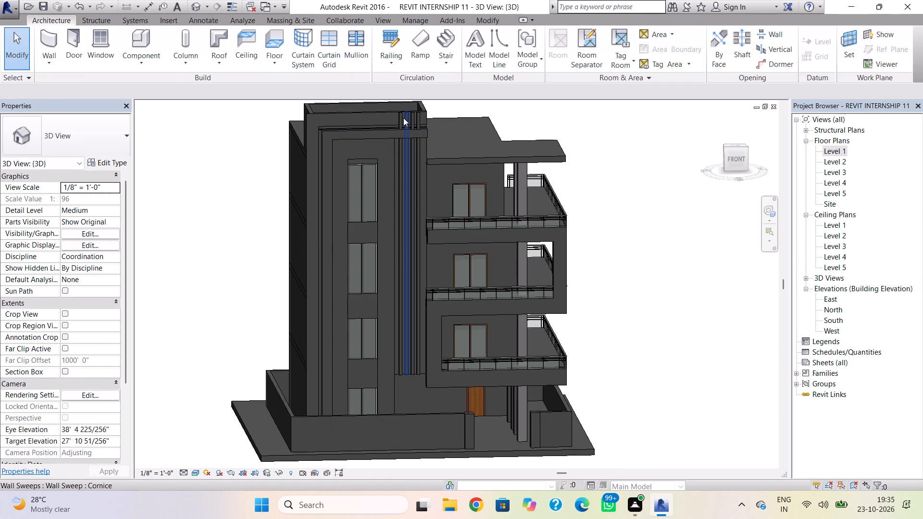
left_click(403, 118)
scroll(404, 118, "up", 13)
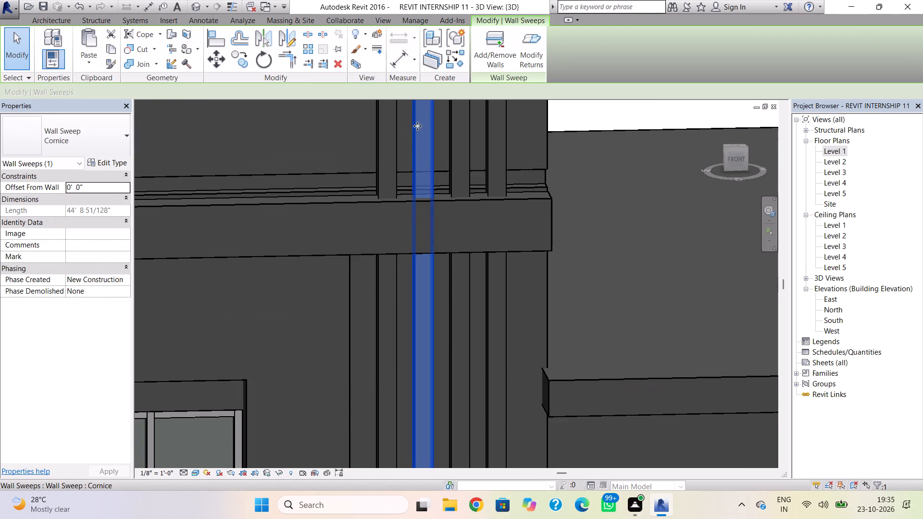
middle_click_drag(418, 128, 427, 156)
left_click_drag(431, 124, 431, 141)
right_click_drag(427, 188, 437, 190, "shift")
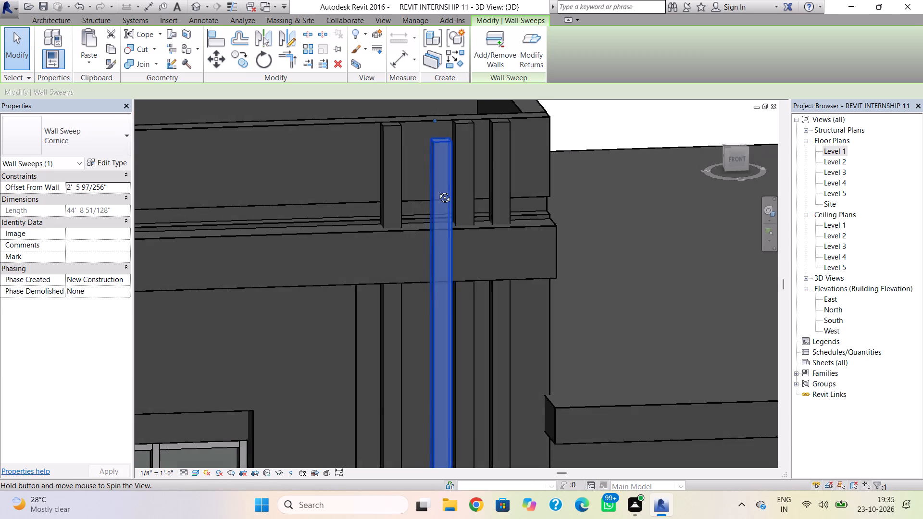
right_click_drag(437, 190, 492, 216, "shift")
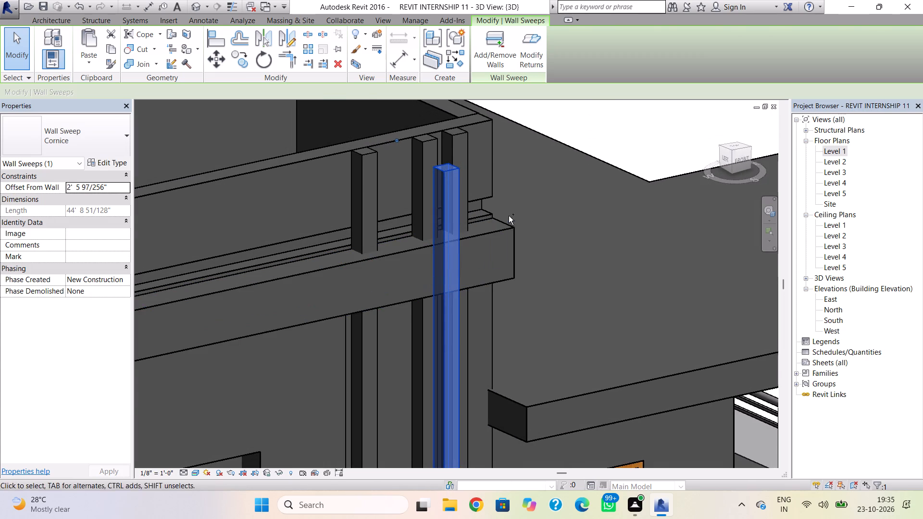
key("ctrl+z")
Shift the second vertical Cornice sweep slightly into the tower wall, to an Offset From Wall of about -0' 4 107/128".
right_click_drag(511, 210, 445, 183, "shift")
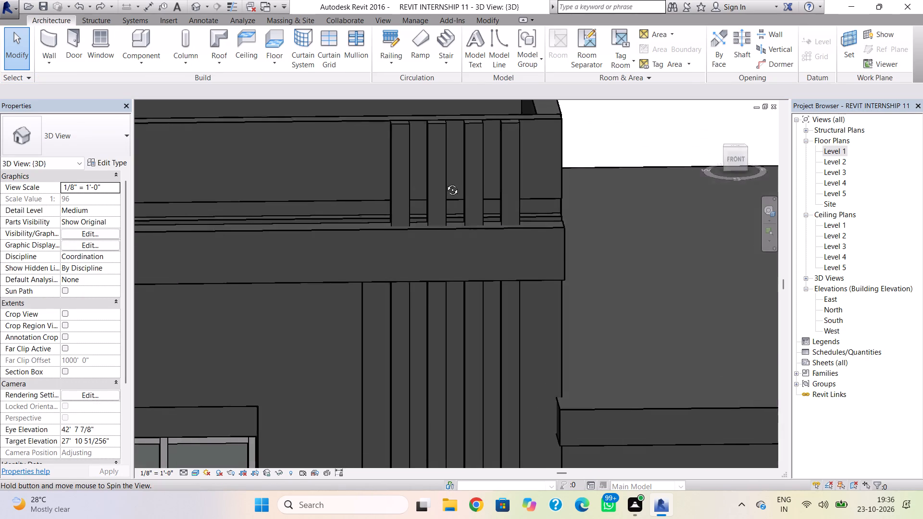
right_click_drag(445, 183, 445, 159, "shift")
left_click(436, 119)
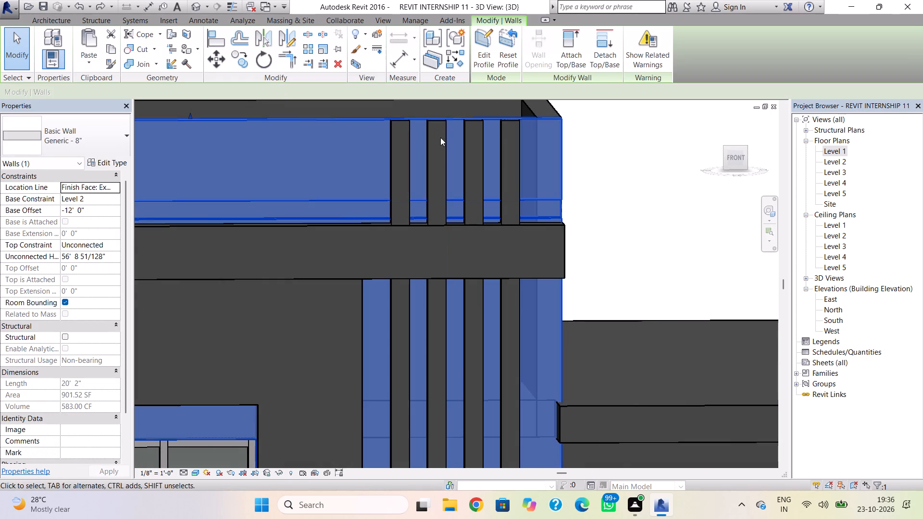
scroll(447, 146, "up", 3)
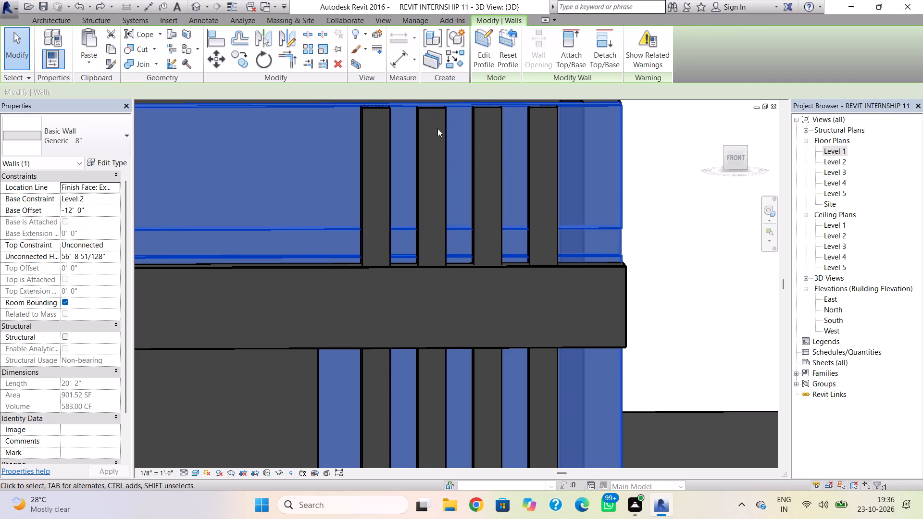
key("Escape")
left_click(437, 111)
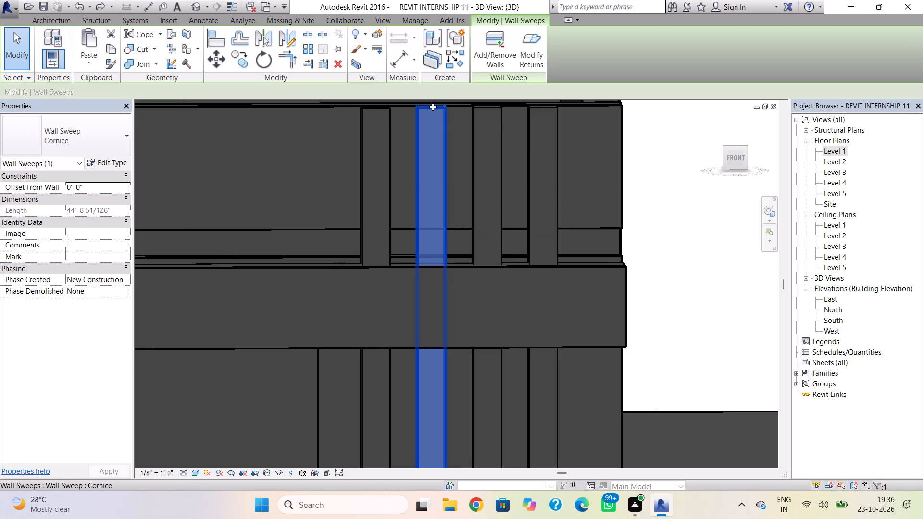
left_click_drag(433, 107, 432, 115)
key("Escape")
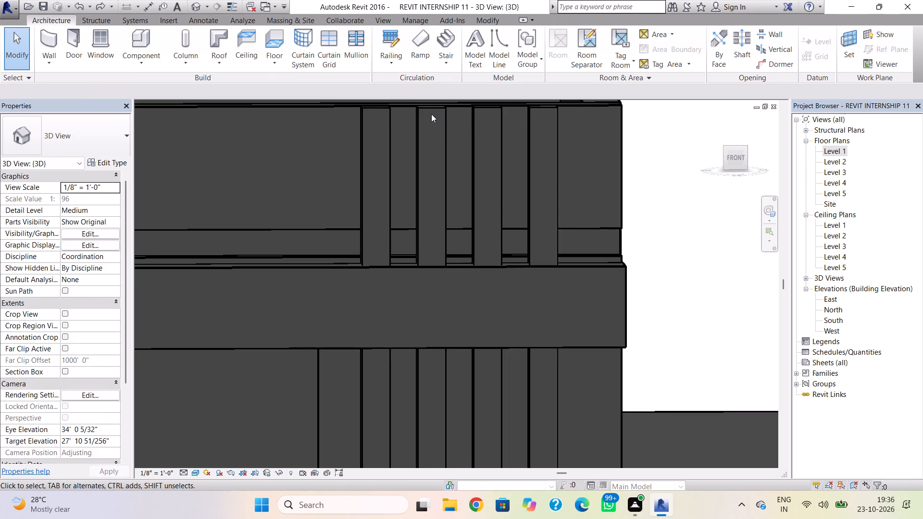
left_click_drag(431, 111, 427, 160)
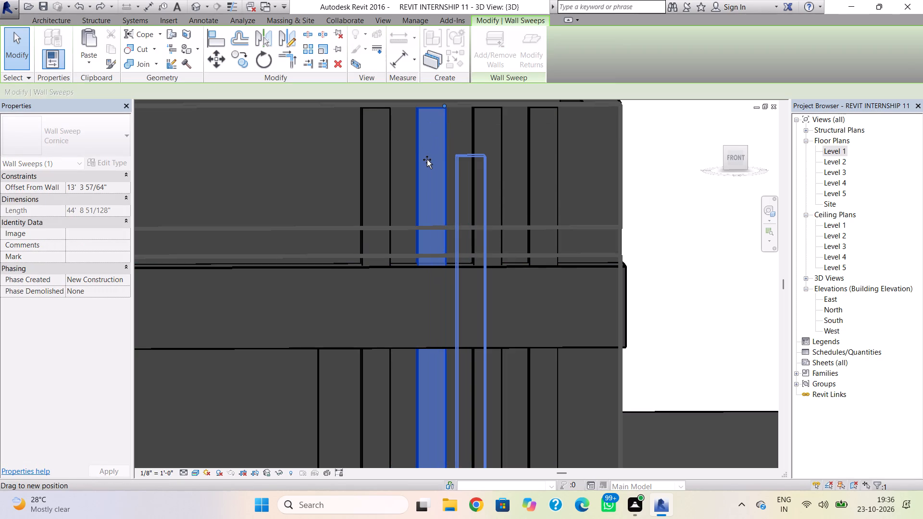
left_click_drag(427, 160, 419, 109)
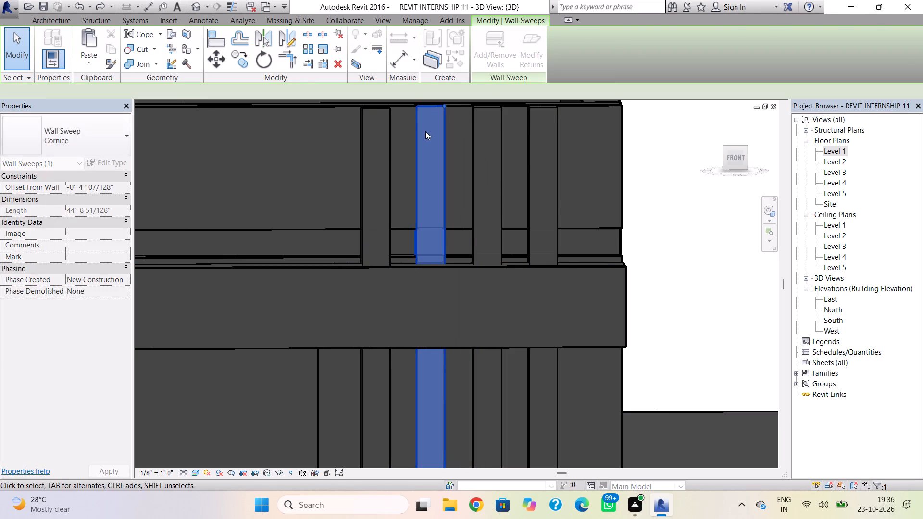
key("Escape")
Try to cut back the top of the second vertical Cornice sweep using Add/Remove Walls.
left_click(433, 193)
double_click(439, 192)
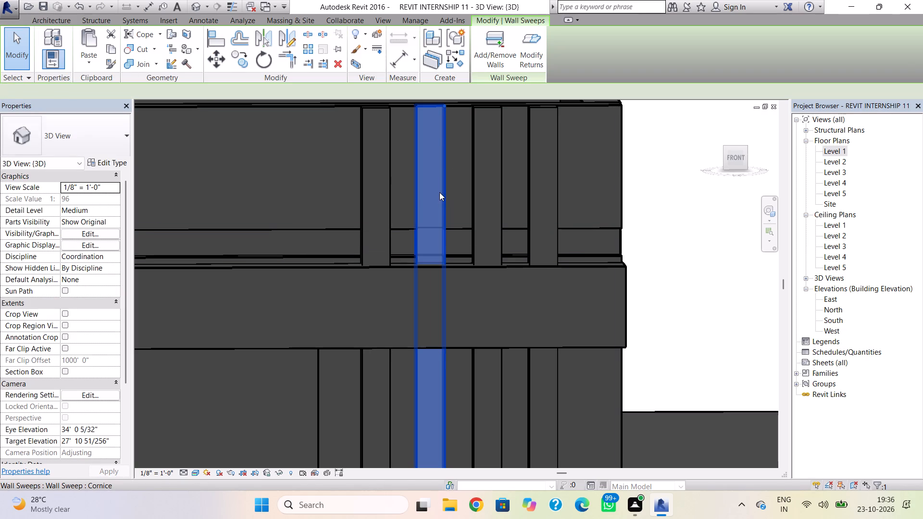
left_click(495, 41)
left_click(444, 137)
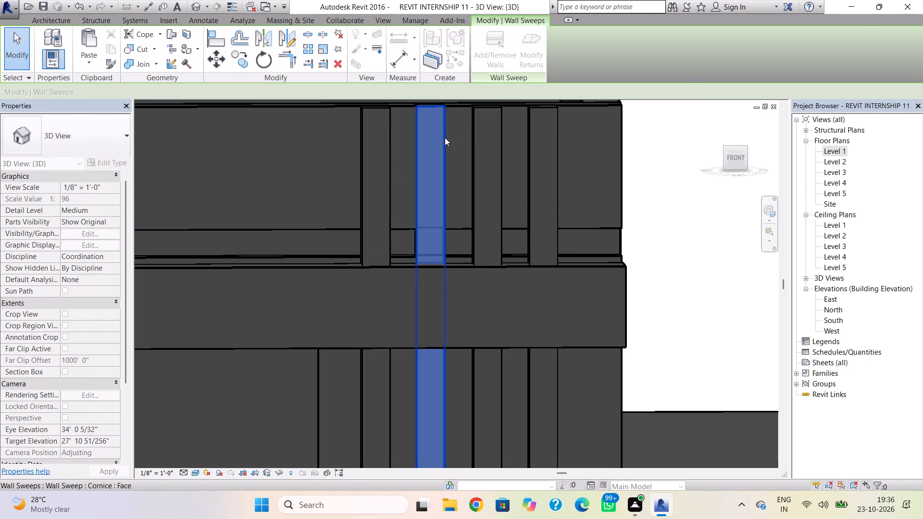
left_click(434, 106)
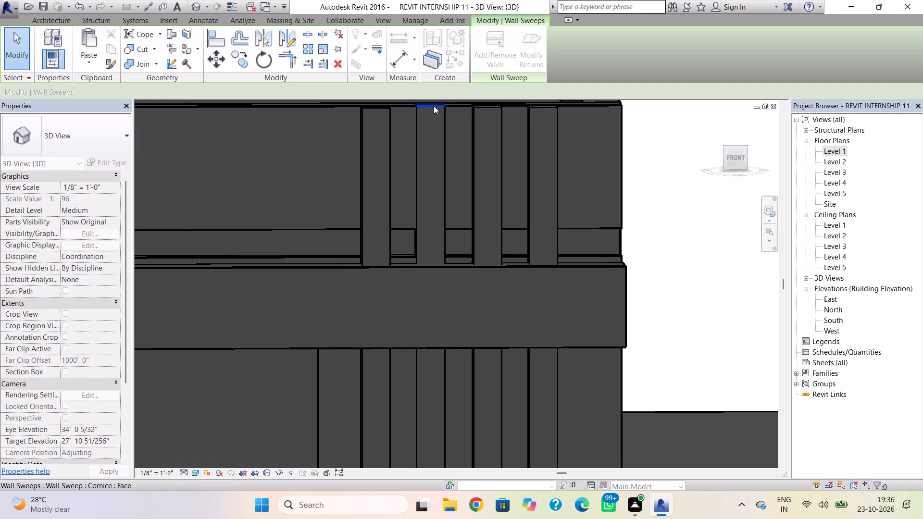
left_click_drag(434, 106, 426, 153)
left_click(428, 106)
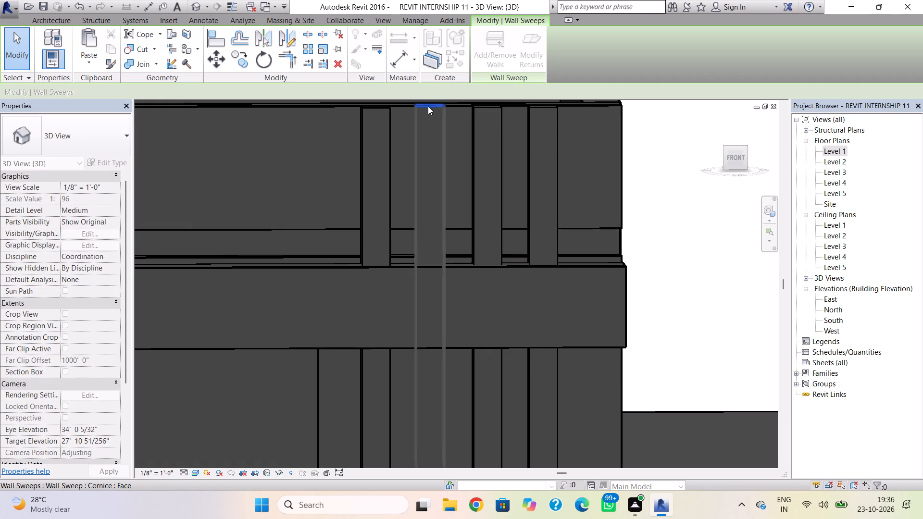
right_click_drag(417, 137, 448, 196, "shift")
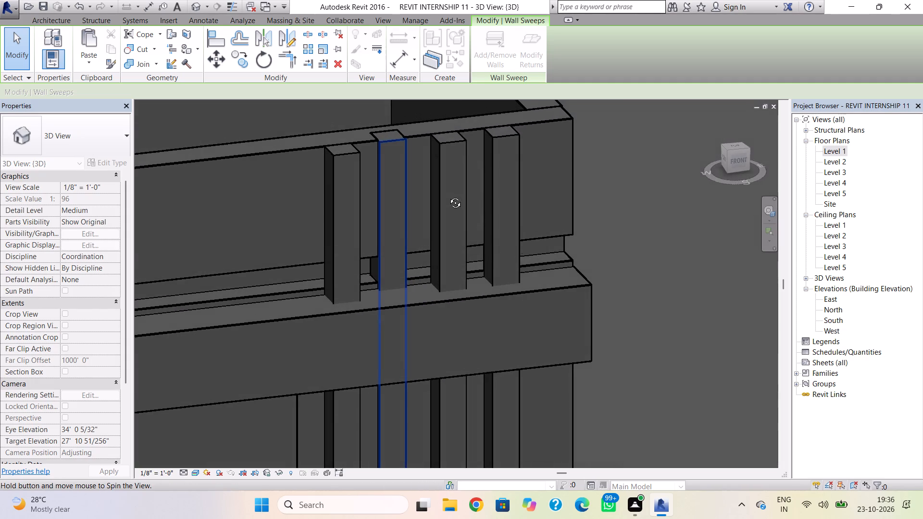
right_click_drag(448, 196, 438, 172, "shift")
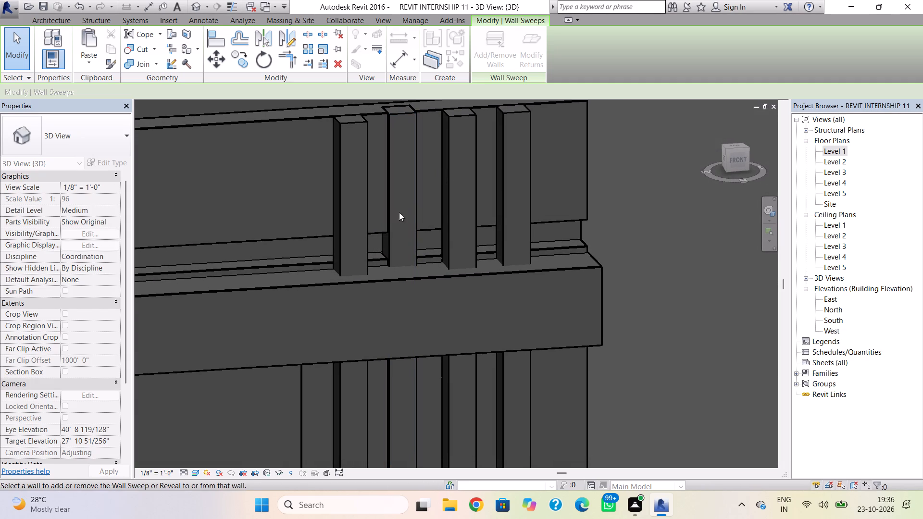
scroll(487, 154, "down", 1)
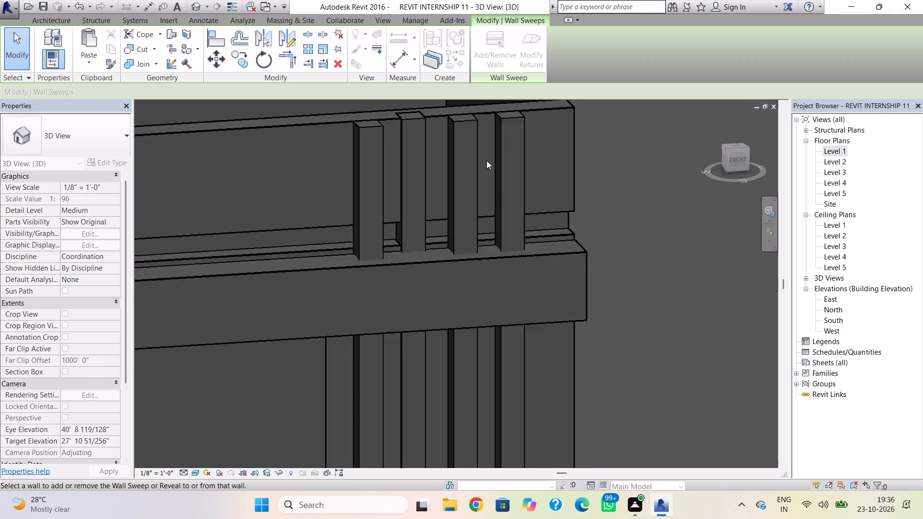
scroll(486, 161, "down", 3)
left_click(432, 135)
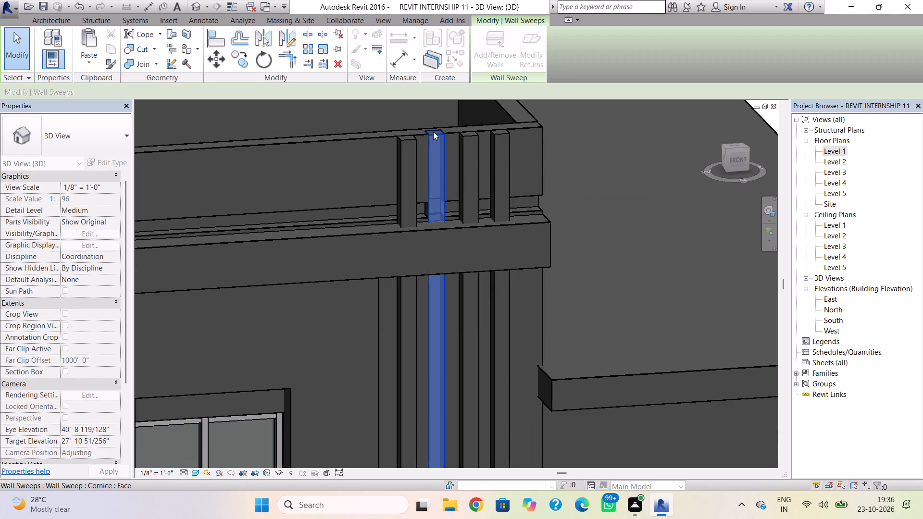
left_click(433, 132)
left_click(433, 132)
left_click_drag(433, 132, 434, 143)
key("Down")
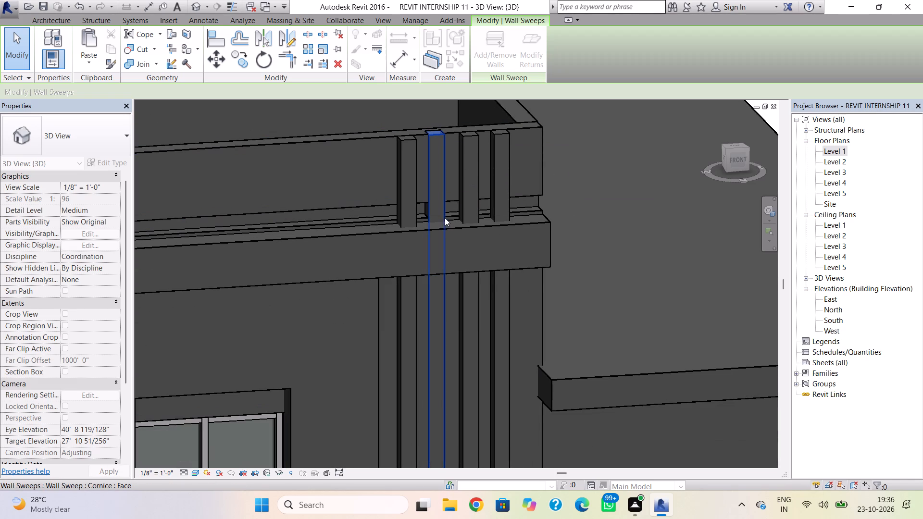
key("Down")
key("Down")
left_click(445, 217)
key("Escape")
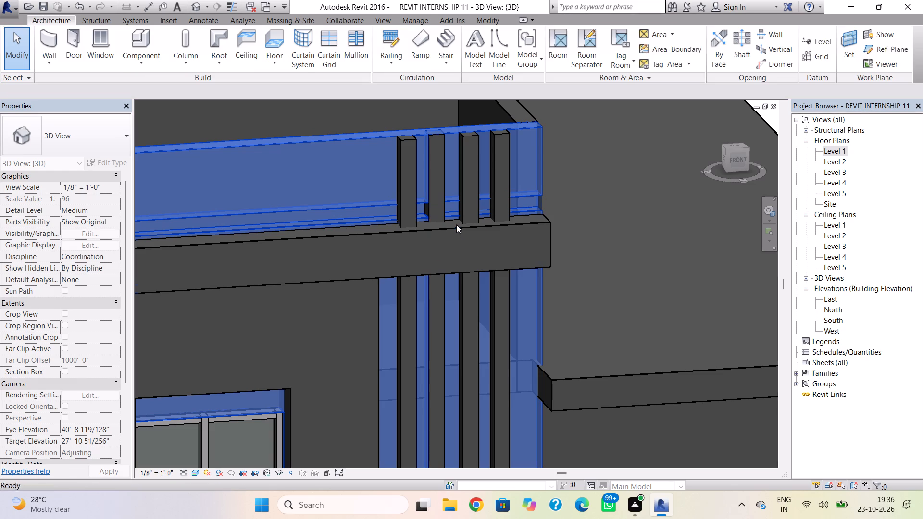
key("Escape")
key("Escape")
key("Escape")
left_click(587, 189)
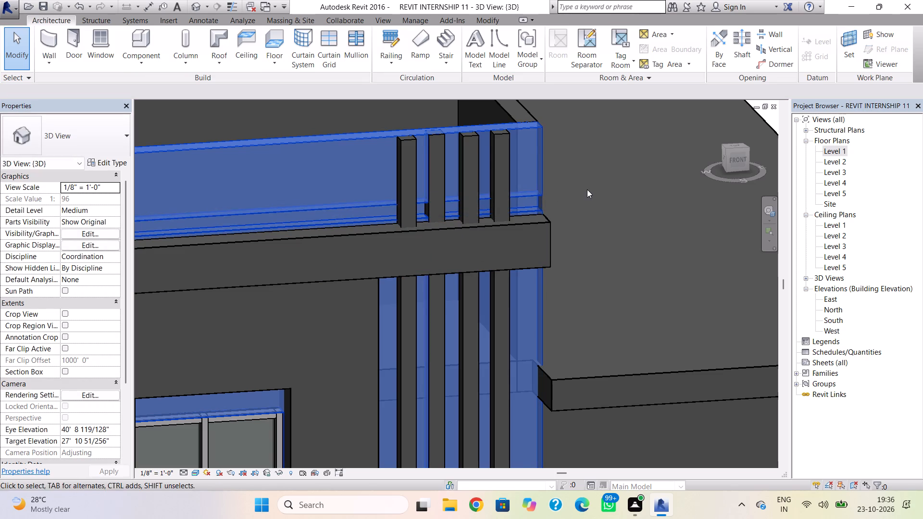
Shorten the second vertical Cornice sweep from its top end to the underside of the horizontal band, about 40' 5" long.
scroll(535, 193, "down", 4)
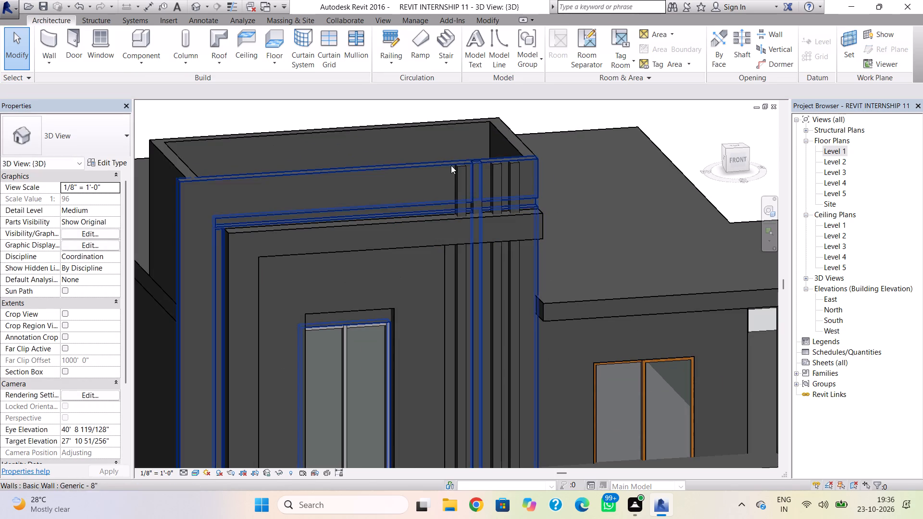
left_click(475, 168)
scroll(479, 170, "up", 4)
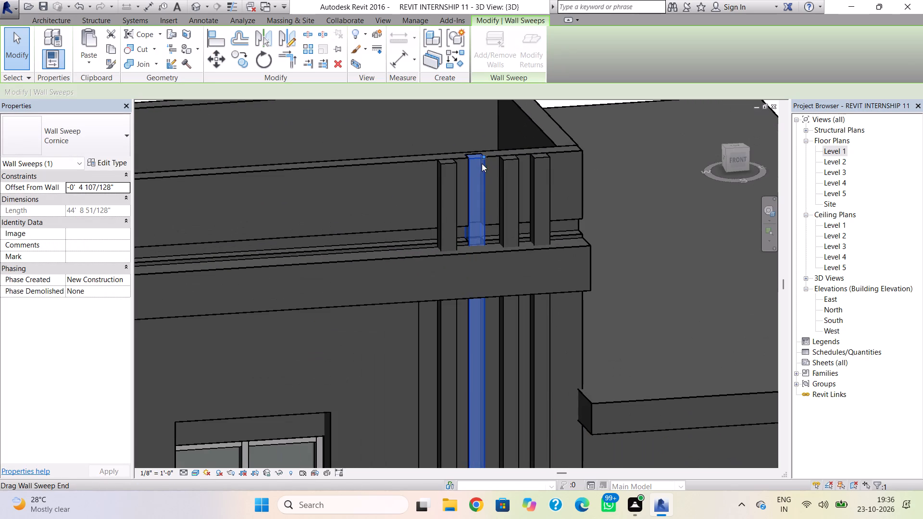
left_click_drag(483, 156, 479, 219)
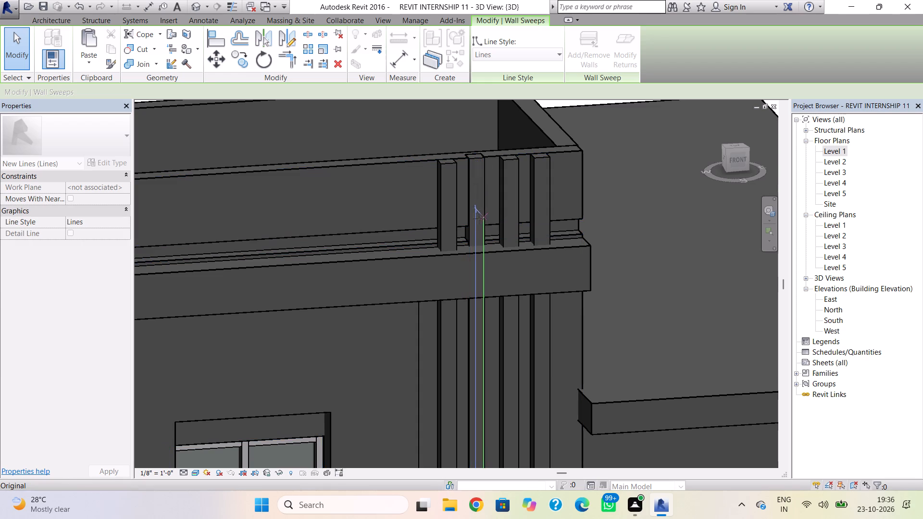
left_click_drag(479, 219, 483, 297)
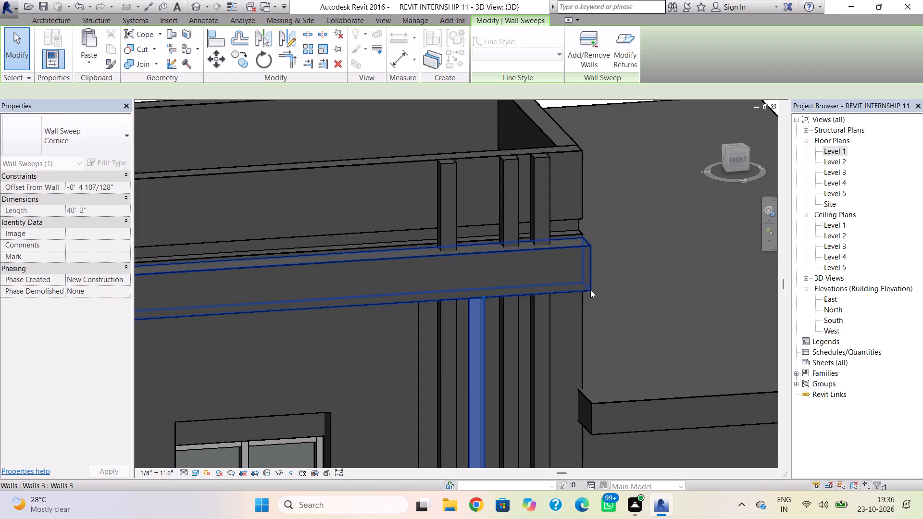
right_click_drag(593, 290, 556, 185, "shift")
right_click_drag(504, 297, 508, 303, "shift")
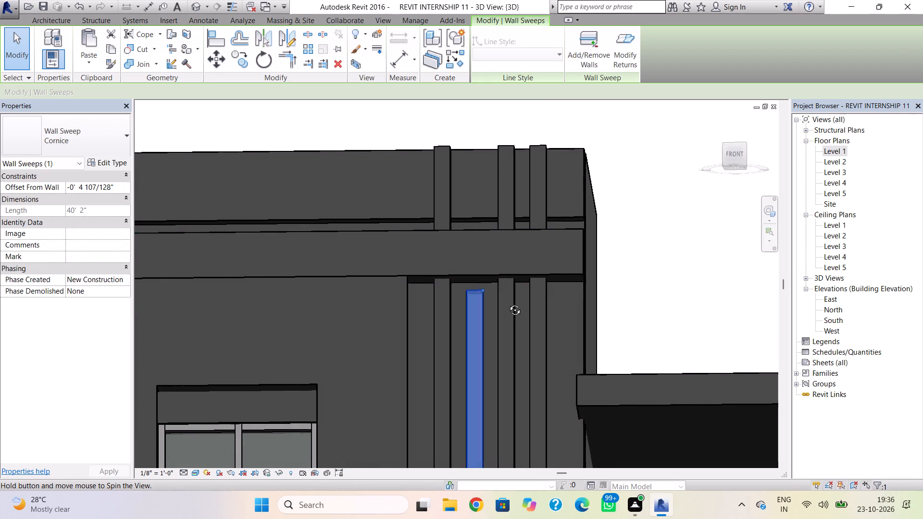
right_click_drag(508, 303, 513, 347, "shift")
left_click(734, 157)
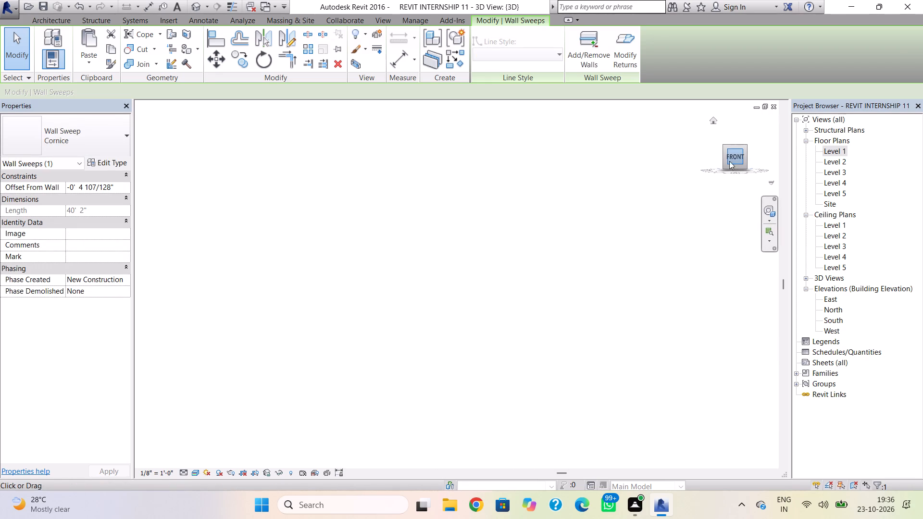
middle_click_drag(446, 155, 440, 332)
scroll(440, 332, "up", 1)
scroll(461, 273, "up", 2)
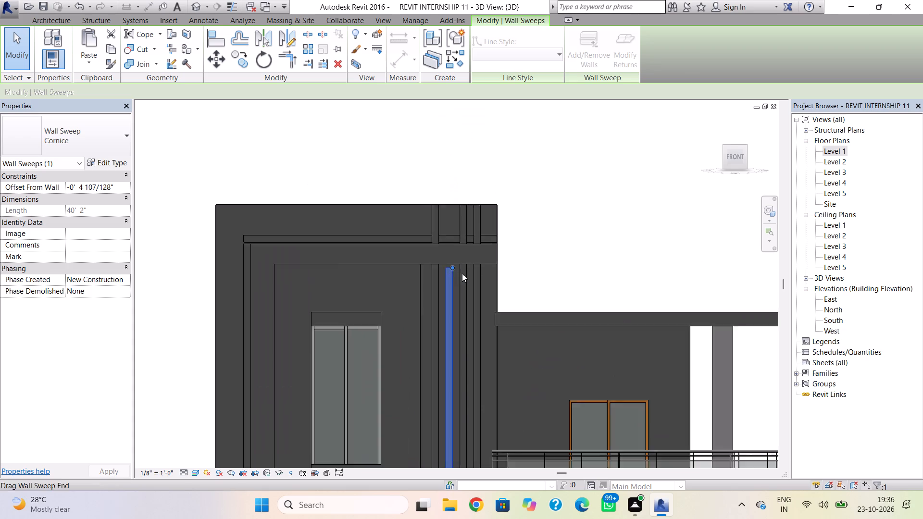
scroll(462, 273, "up", 9)
left_click_drag(426, 277, 427, 268)
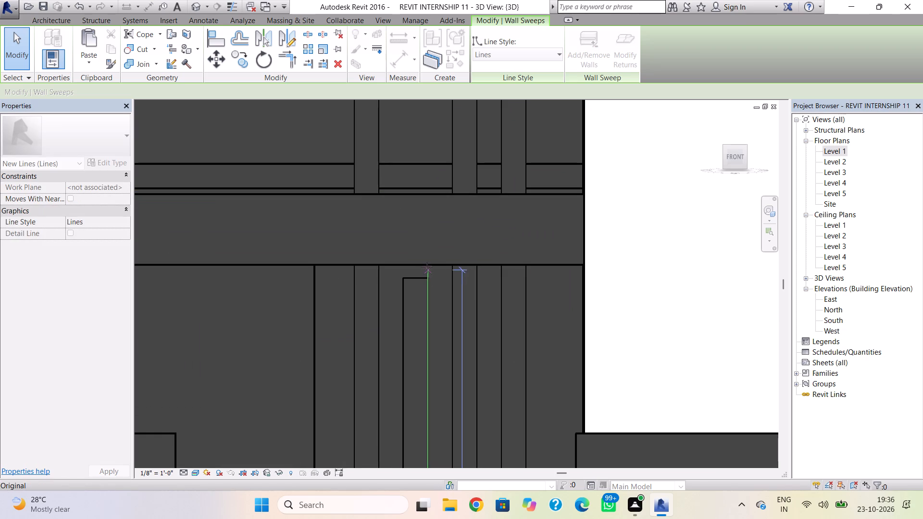
left_click_drag(427, 268, 427, 266)
Shorten the third vertical Cornice sweep from its top end to just behind the lower edge of the horizontal band.
middle_click_drag(485, 173, 488, 222)
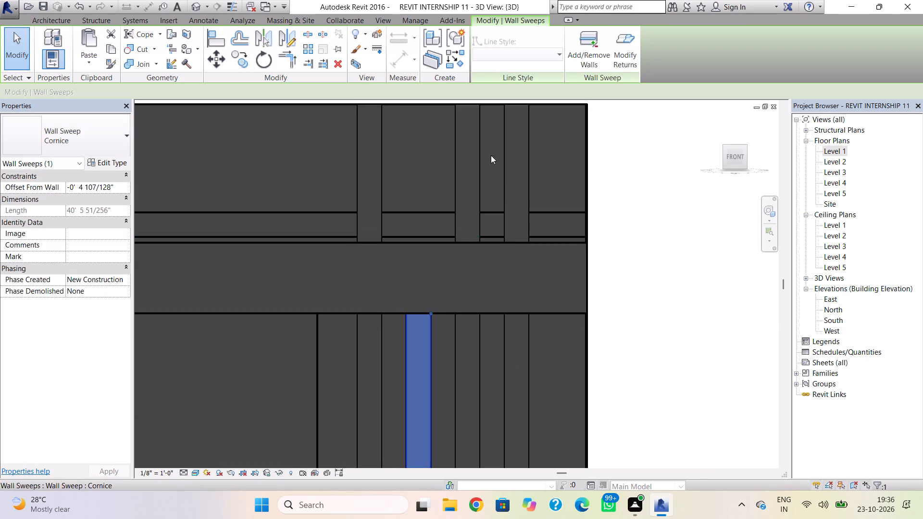
left_click(478, 105)
left_click_drag(480, 103, 476, 193)
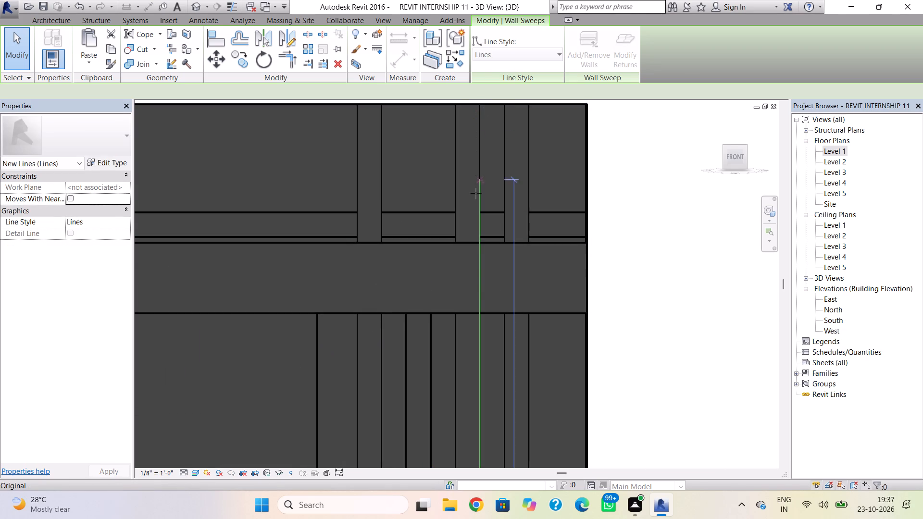
left_click_drag(476, 193, 478, 306)
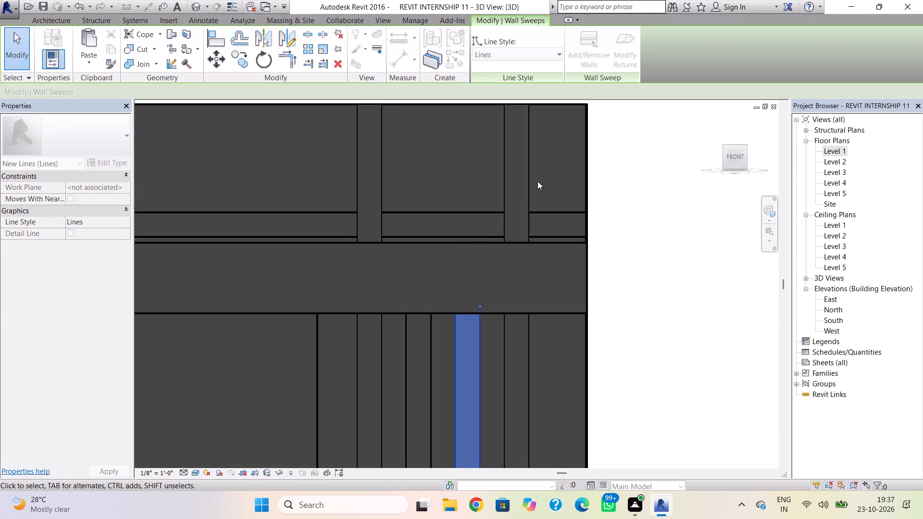
Shorten the vertical Cornice sweep nearest the tower's outer corner from its top end to the underside of the horizontal band.
left_click(528, 168)
left_click_drag(528, 103, 513, 243)
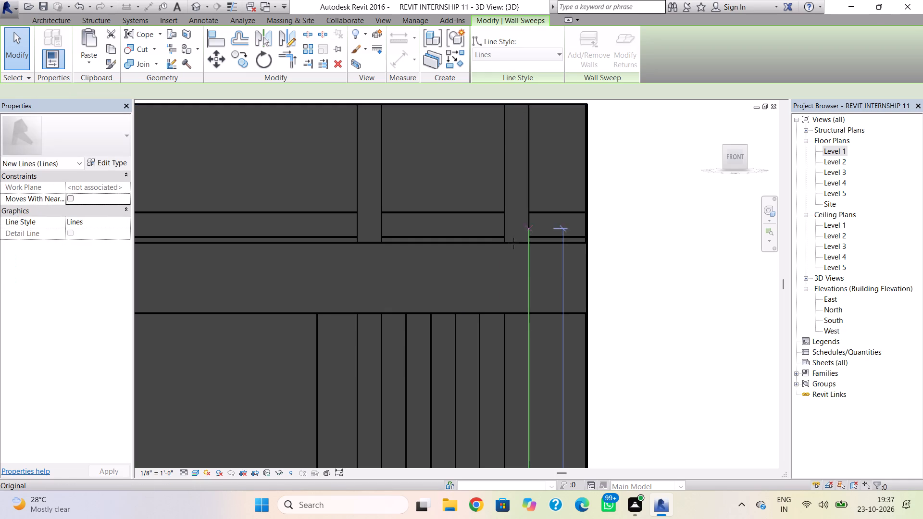
left_click_drag(513, 243, 515, 310)
Shorten the last full-height vertical Cornice sweep from its top end to the underside of the horizontal band.
left_click(376, 209)
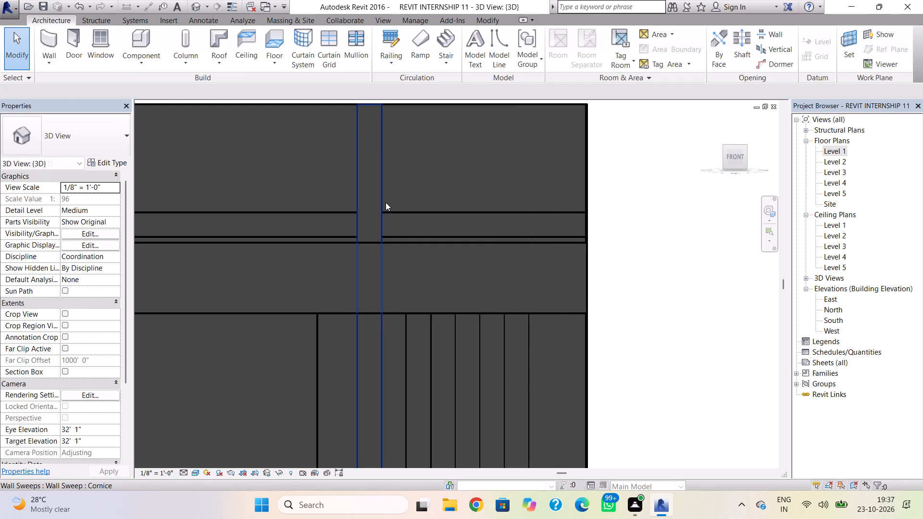
left_click(384, 204)
middle_click_drag(388, 202, 398, 246)
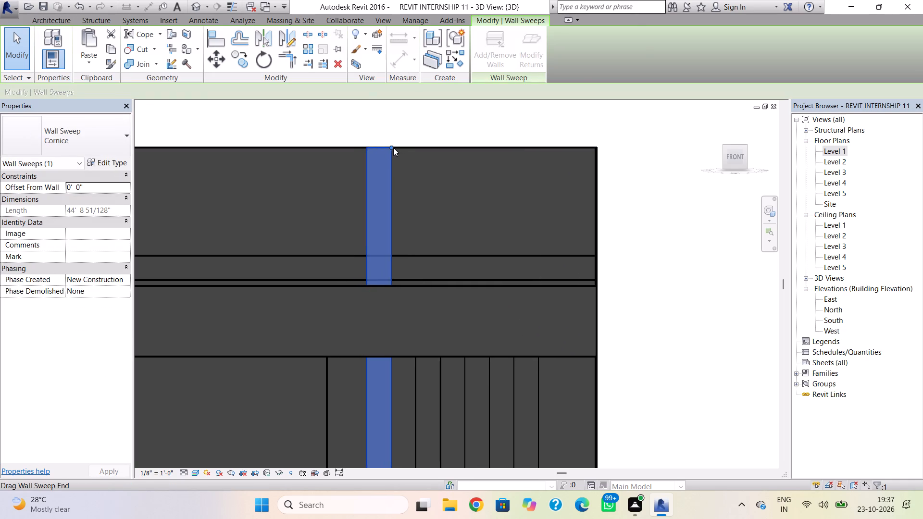
left_click_drag(392, 148, 392, 352)
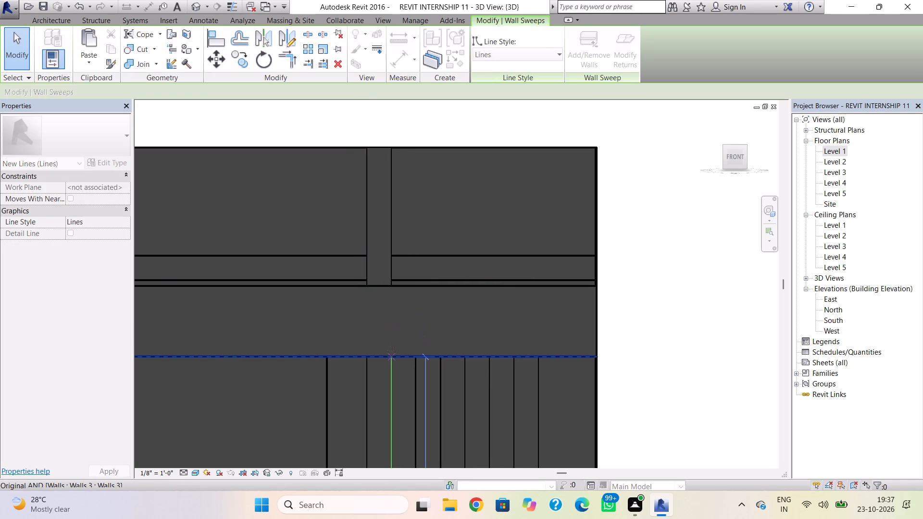
left_click_drag(392, 352, 393, 352)
key("Escape")
Examine the trimmed vertical sweeps and the open top of the tower from several sides in 3D.
scroll(624, 265, "down", 5)
scroll(668, 248, "down", 3)
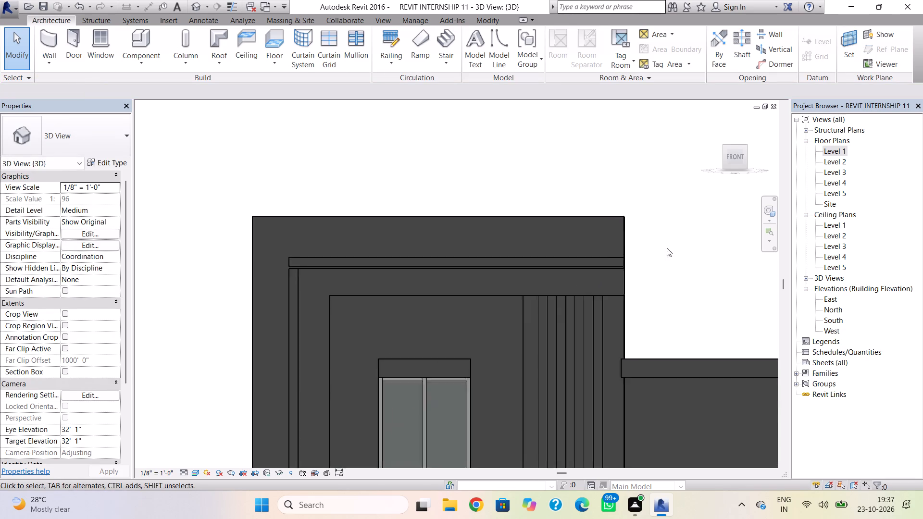
scroll(667, 248, "down", 3)
scroll(570, 301, "down", 4)
right_click_drag(491, 268, 483, 348, "shift")
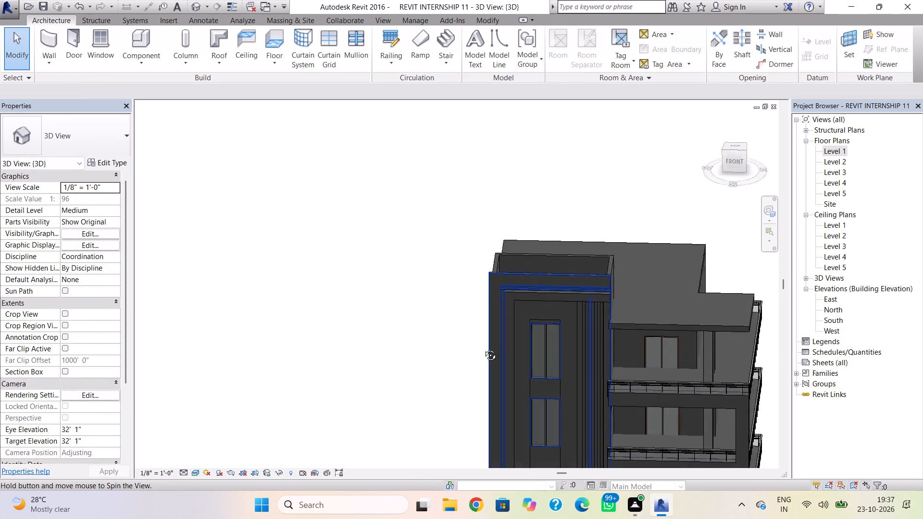
right_click_drag(483, 348, 623, 333, "shift")
scroll(581, 317, "down", 1)
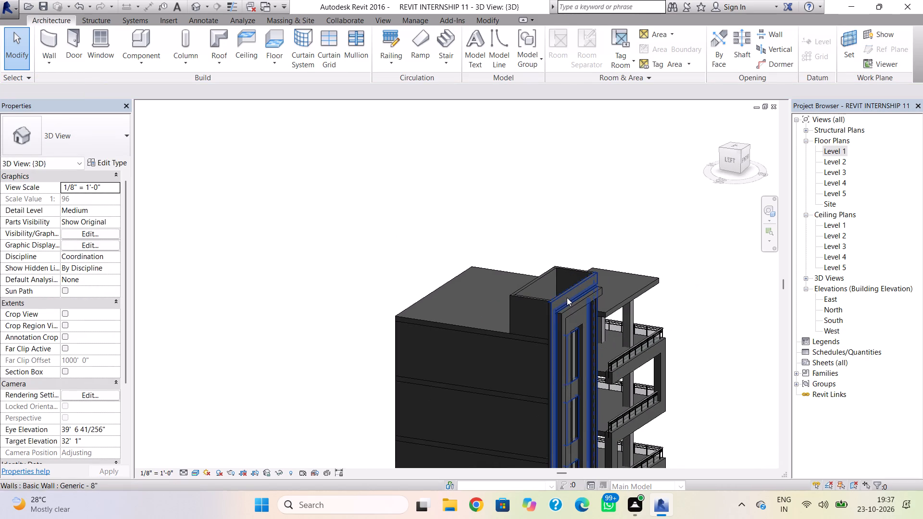
middle_click_drag(587, 304, 462, 286, "shift")
scroll(462, 286, "down", 1, "shift")
scroll(524, 301, "down", 2)
middle_click_drag(525, 305, 511, 305)
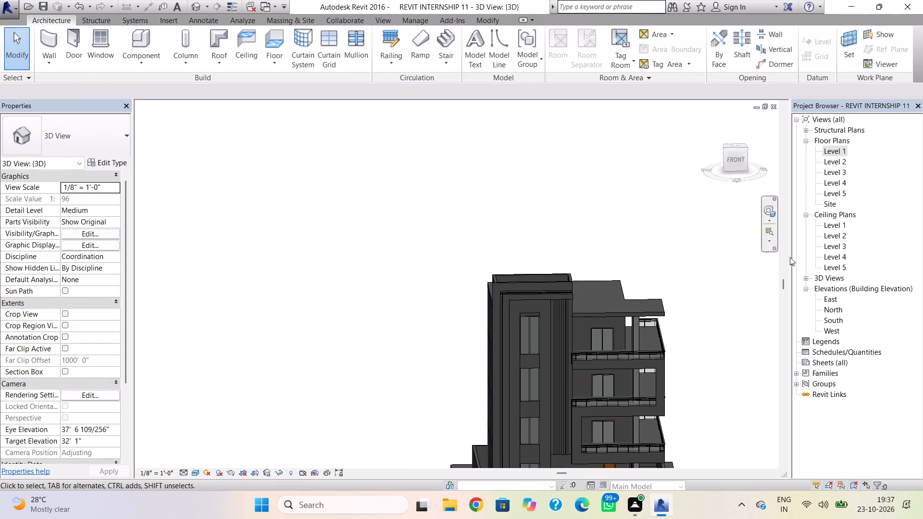
On Level 5, sketch a rectangular Generic - 12" roof footprint over the tower walls, about 19' 8" by 8' 4".
double_click(837, 194)
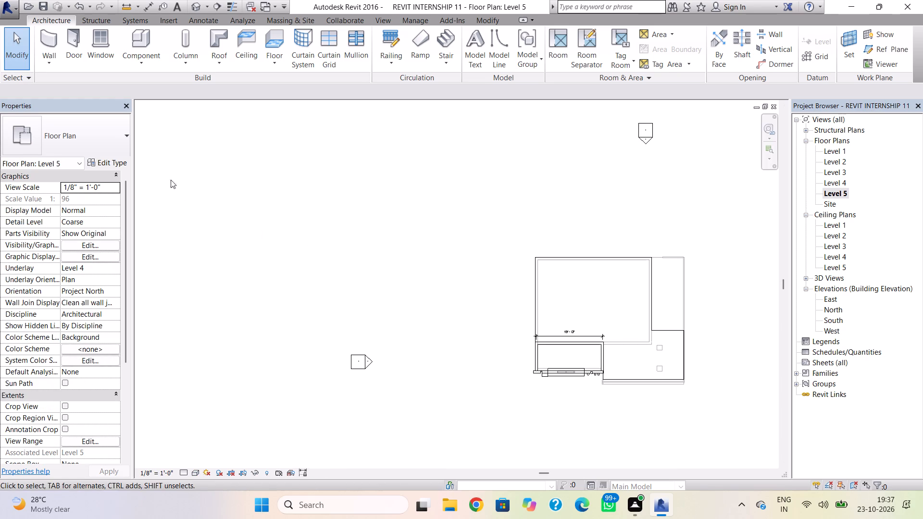
left_click(48, 53)
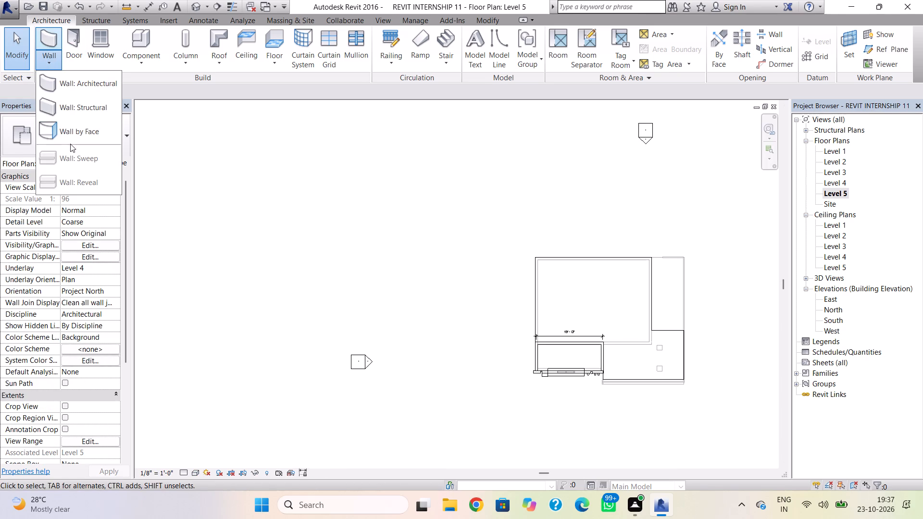
left_click(223, 39)
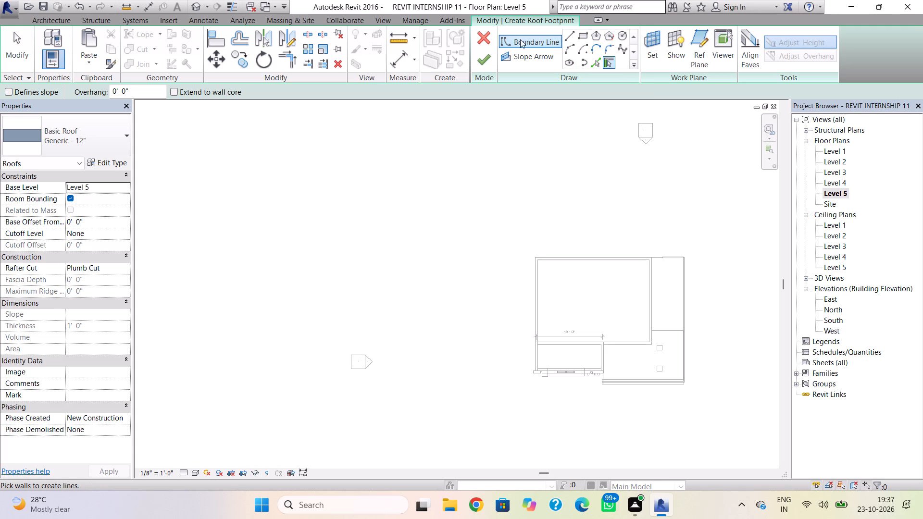
left_click(582, 33)
scroll(552, 380, "up", 6)
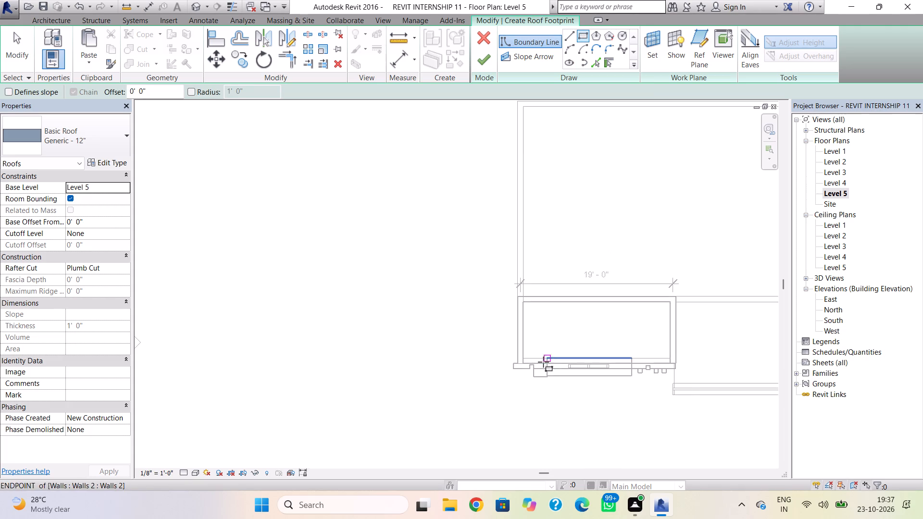
scroll(543, 362, "up", 2)
left_click(510, 274)
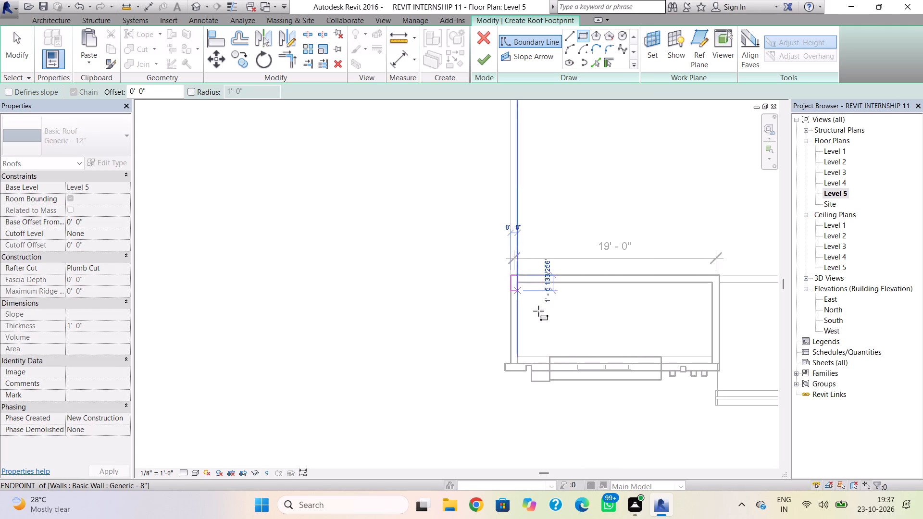
left_click(724, 362)
key("Escape")
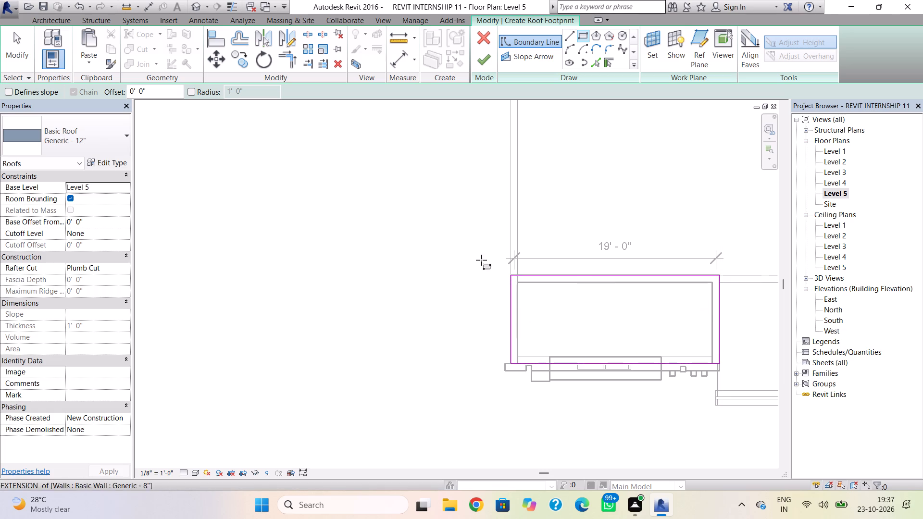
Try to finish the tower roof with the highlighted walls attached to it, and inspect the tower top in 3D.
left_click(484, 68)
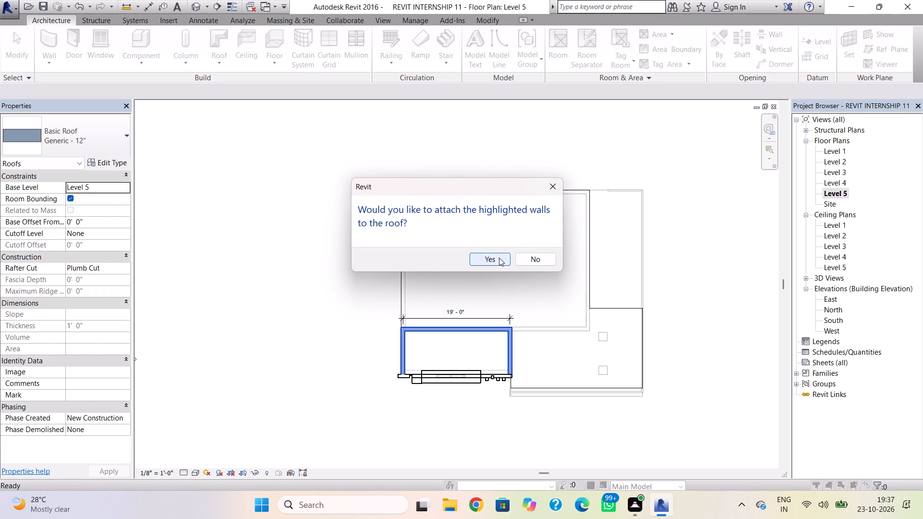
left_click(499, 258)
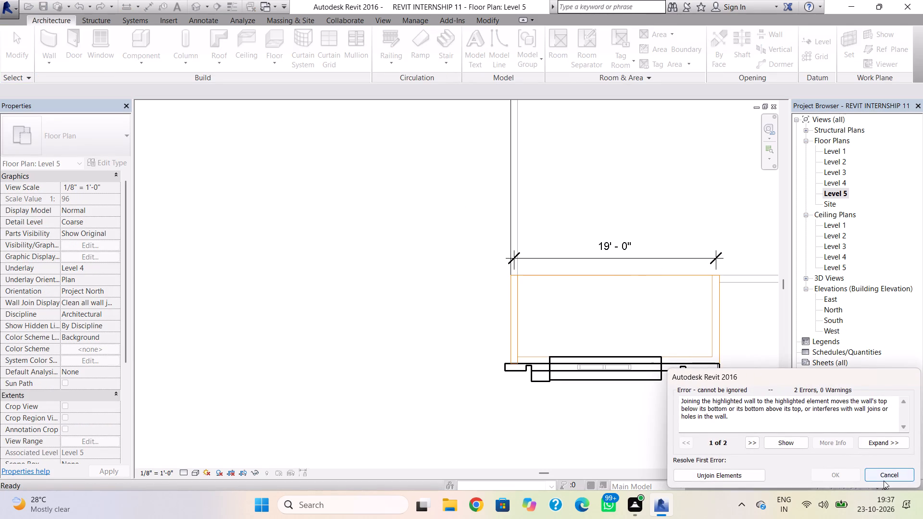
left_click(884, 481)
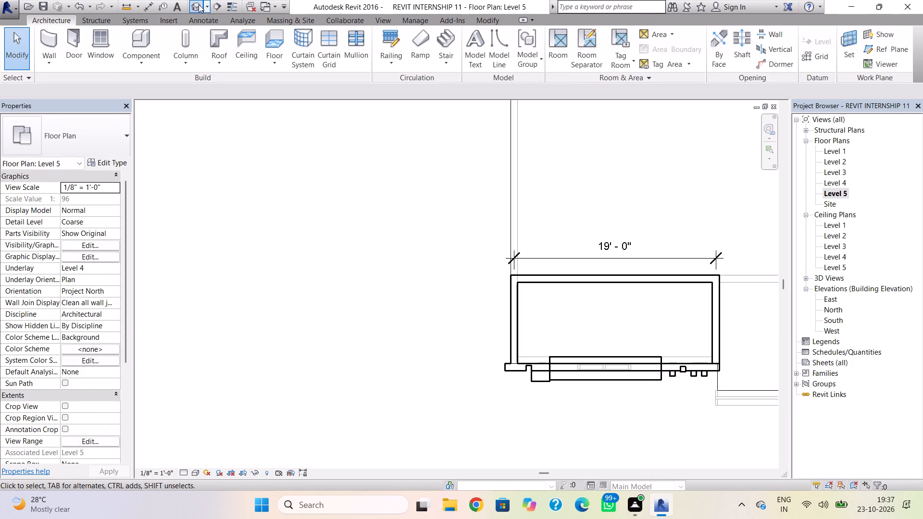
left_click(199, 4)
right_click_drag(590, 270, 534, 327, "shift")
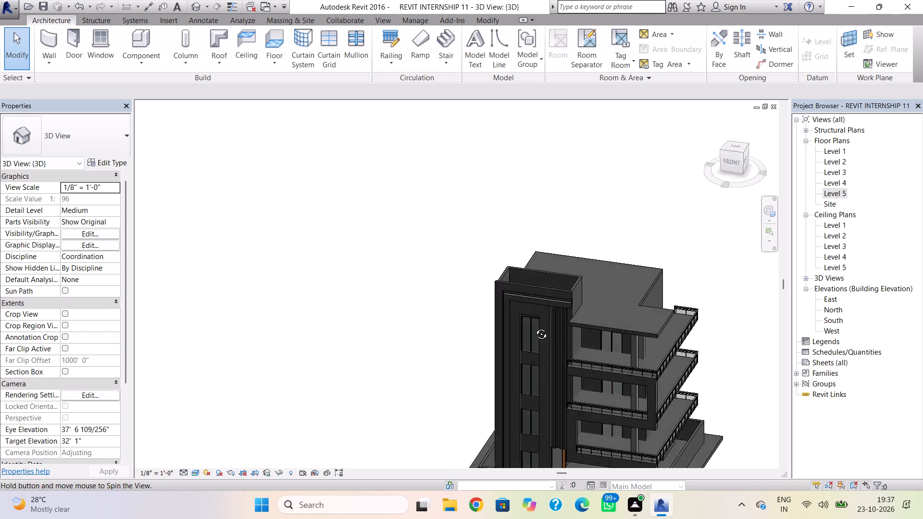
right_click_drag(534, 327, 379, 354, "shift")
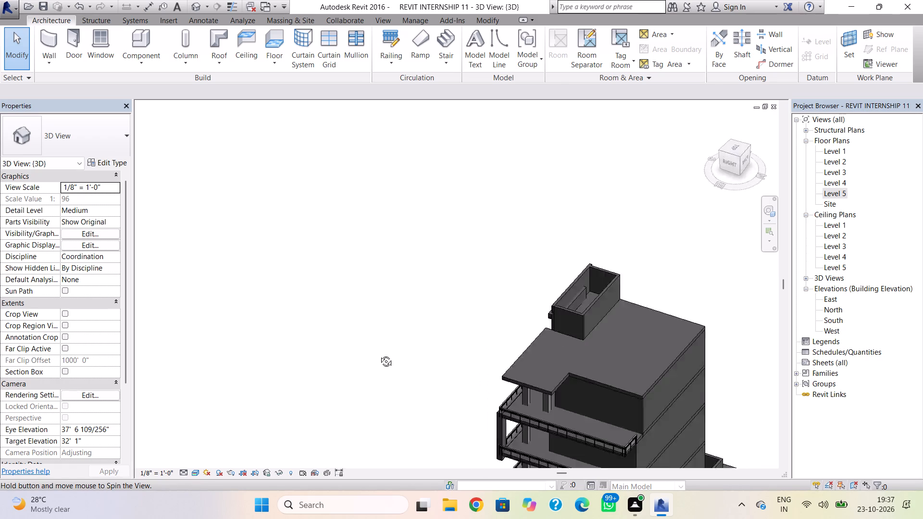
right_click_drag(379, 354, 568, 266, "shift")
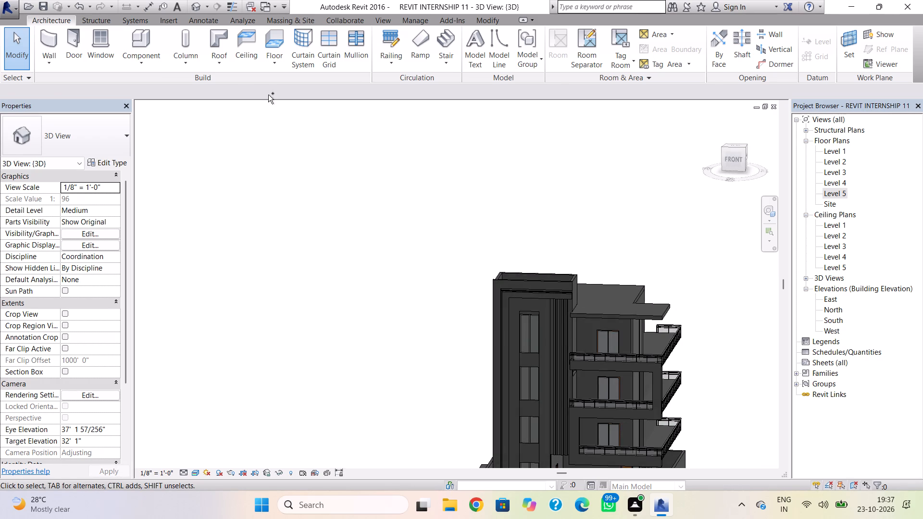
Undo back to the roof footprint sketch and finish the tower roof without attaching the walls.
key("ctrl+z")
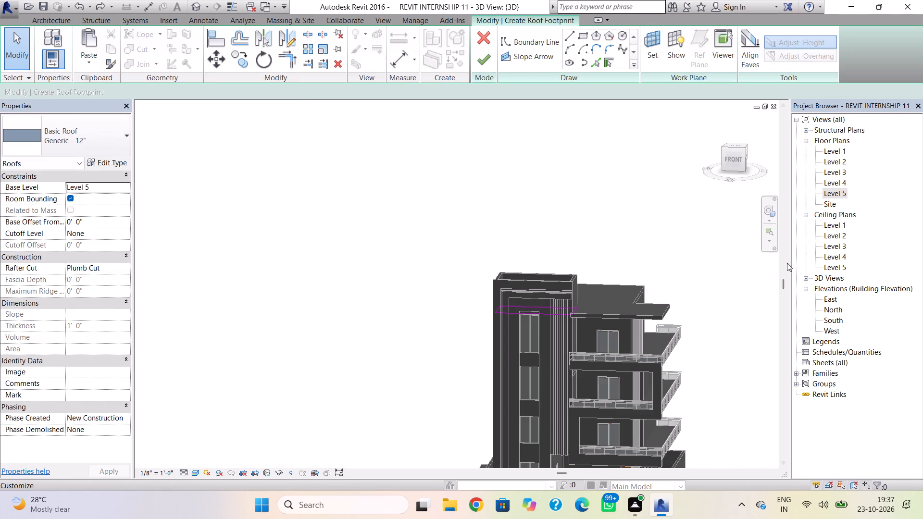
left_click(485, 69)
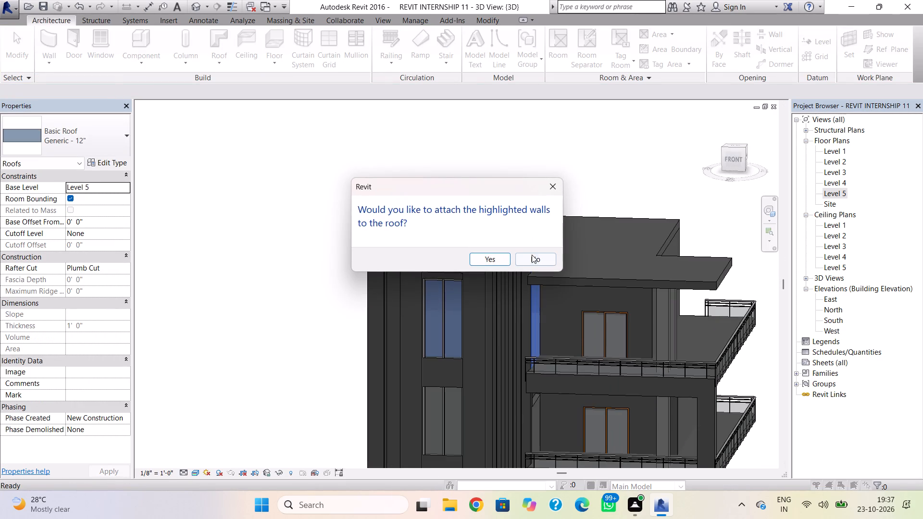
left_click(531, 255)
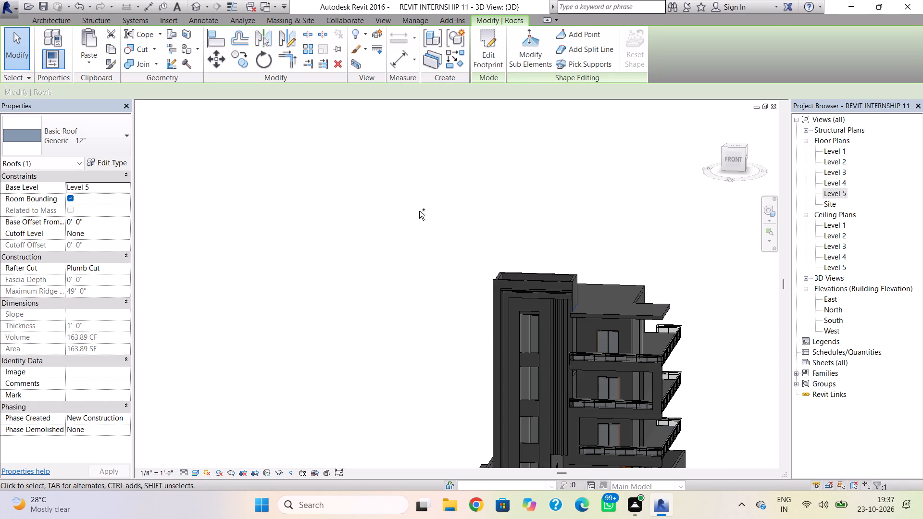
Restore the display of the Properties palette.
right_click_drag(419, 211, 442, 306, "ctrl")
right_click_drag(454, 287, 457, 301, "shift")
right_click_drag(457, 302, 431, 308, "shift")
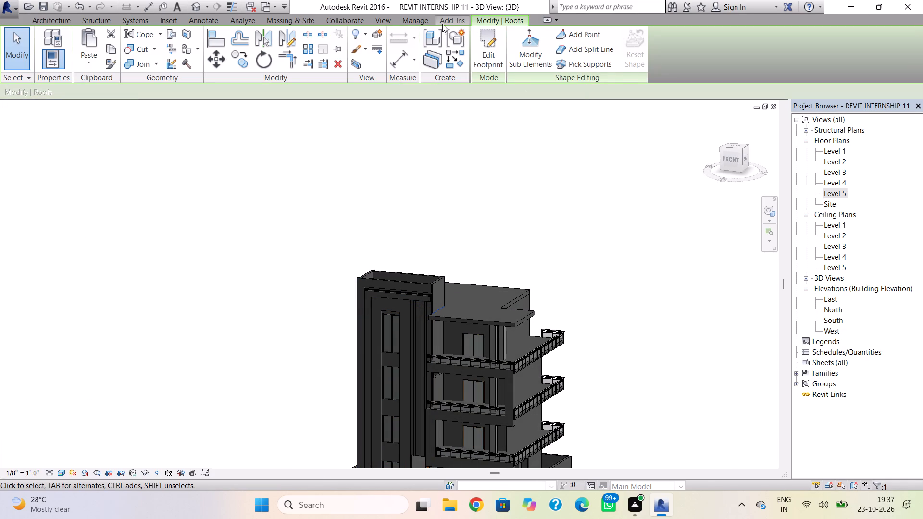
left_click(388, 24)
left_click(899, 52)
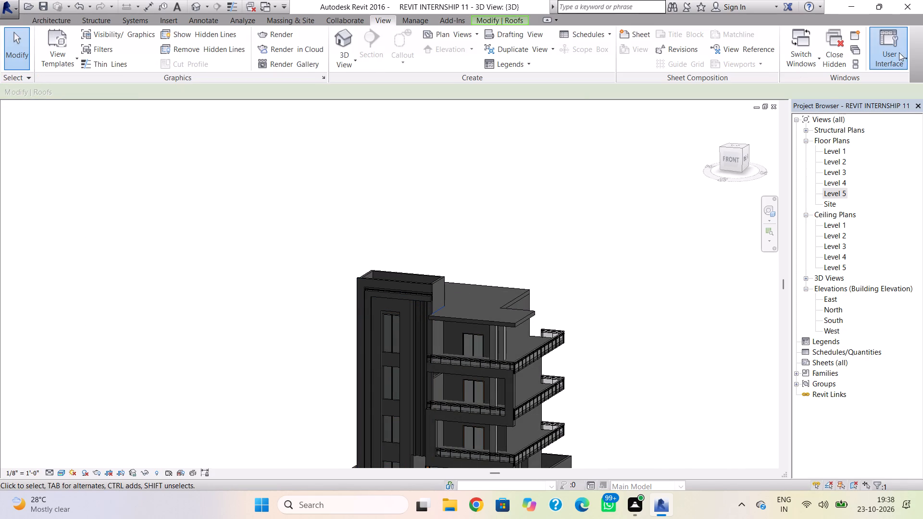
left_click(826, 131)
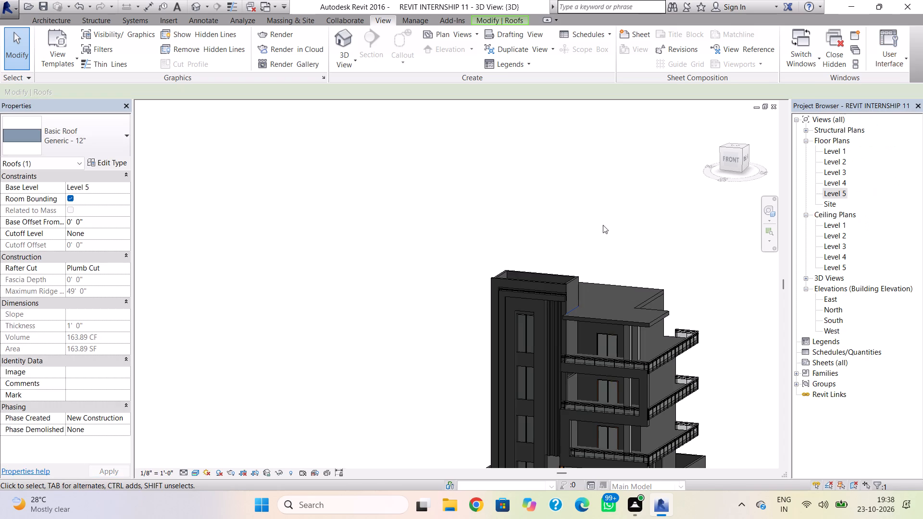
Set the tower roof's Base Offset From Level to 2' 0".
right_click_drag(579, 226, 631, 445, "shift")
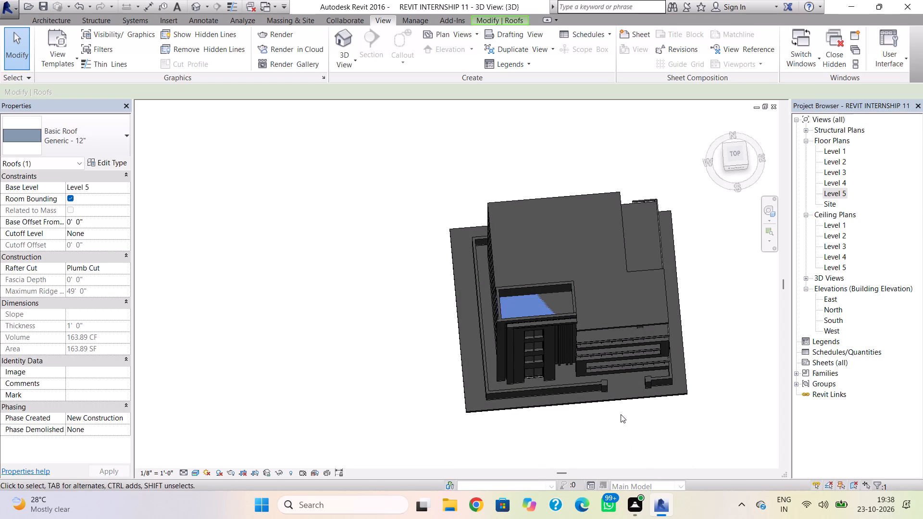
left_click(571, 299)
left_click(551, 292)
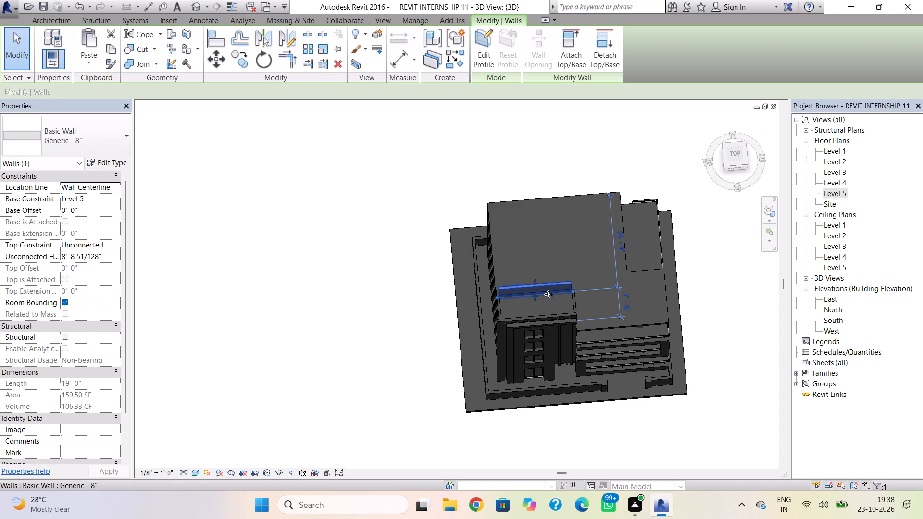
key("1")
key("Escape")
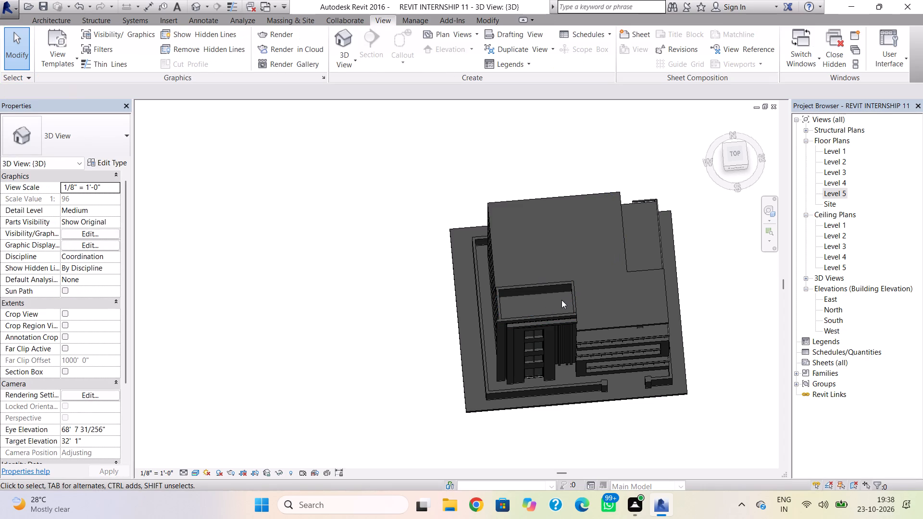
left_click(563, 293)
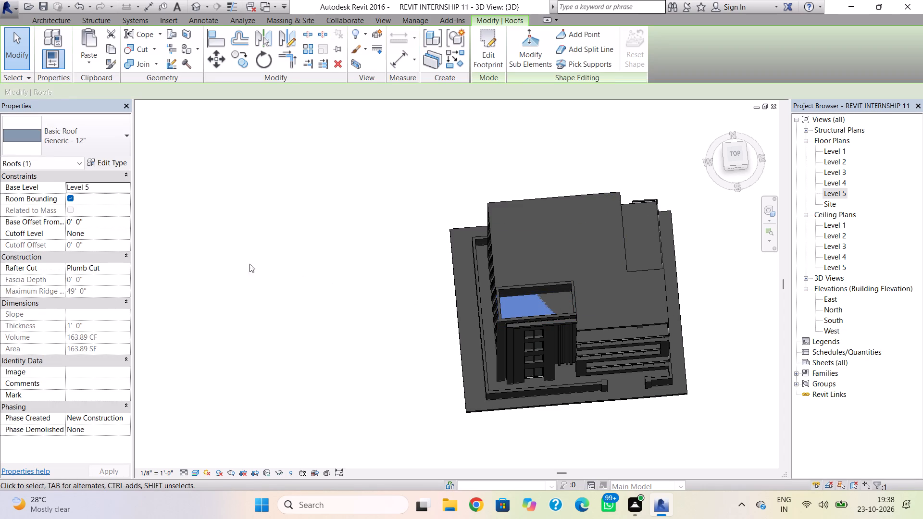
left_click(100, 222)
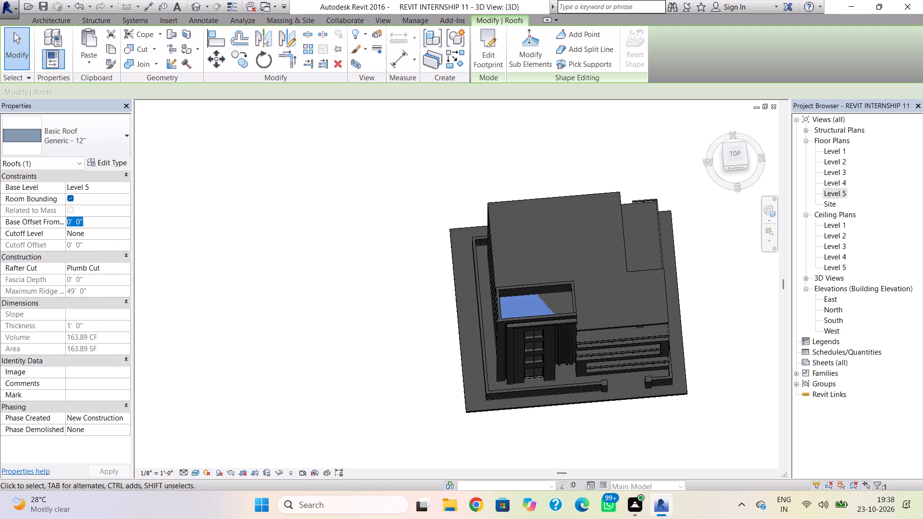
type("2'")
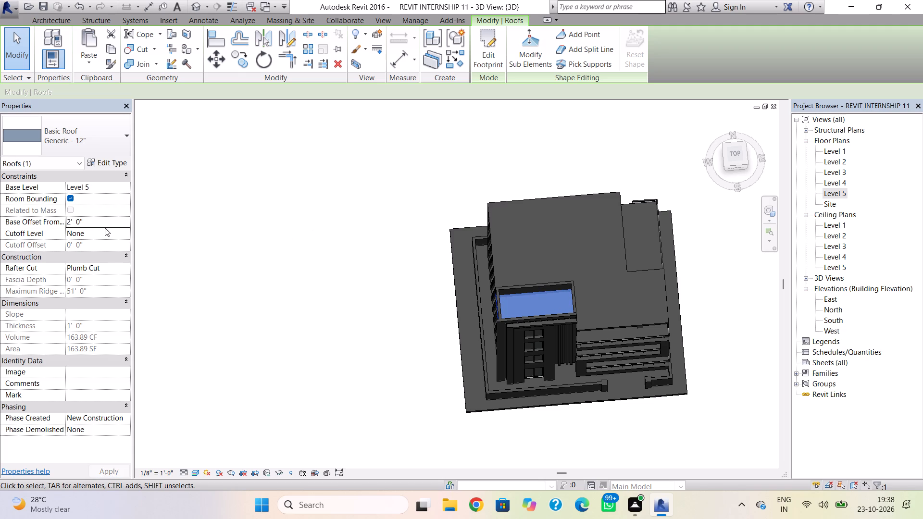
Set the tower roof's Base Offset From Level to 4' 0".
left_click(105, 228)
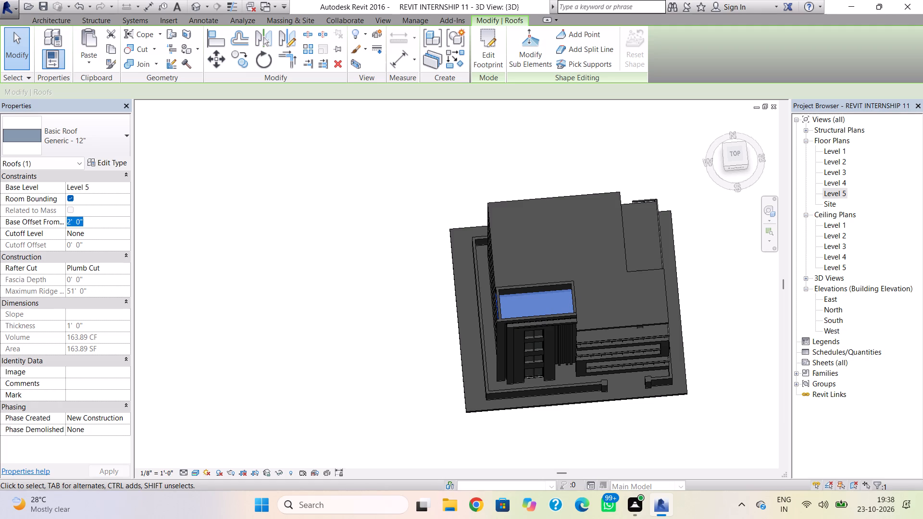
type("4'")
key("Return")
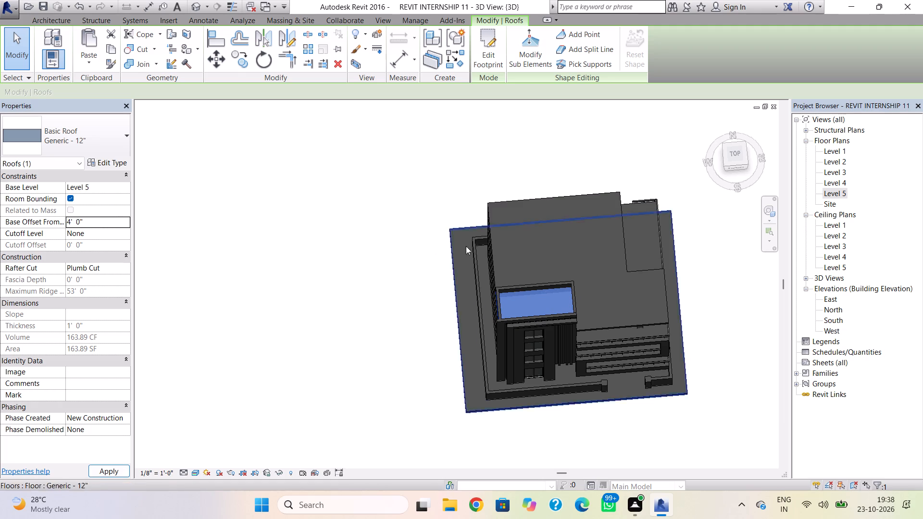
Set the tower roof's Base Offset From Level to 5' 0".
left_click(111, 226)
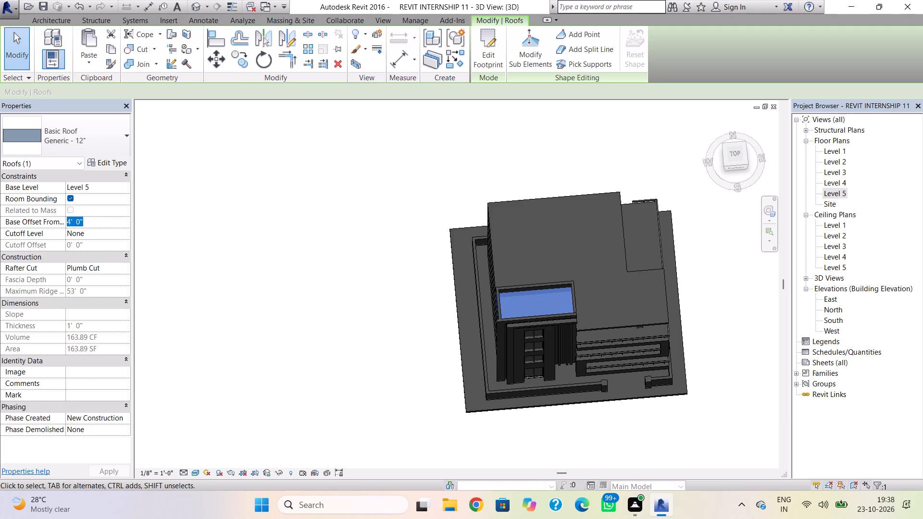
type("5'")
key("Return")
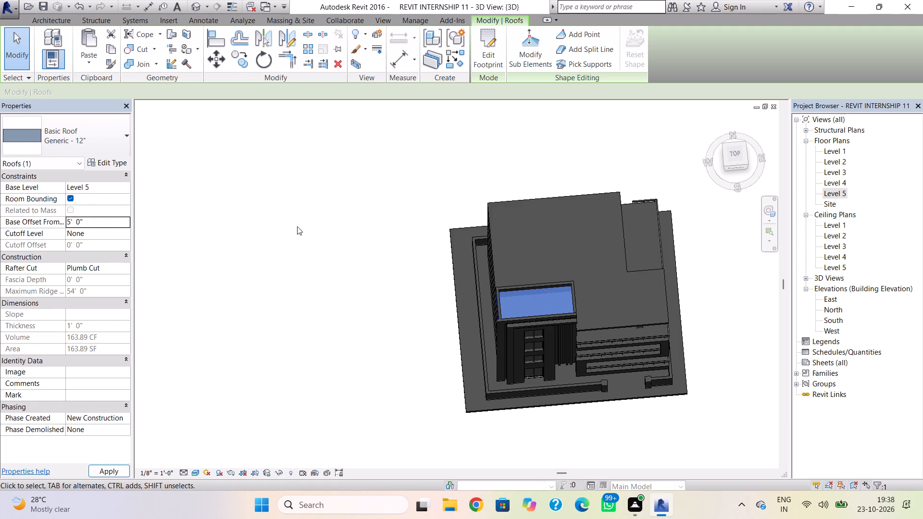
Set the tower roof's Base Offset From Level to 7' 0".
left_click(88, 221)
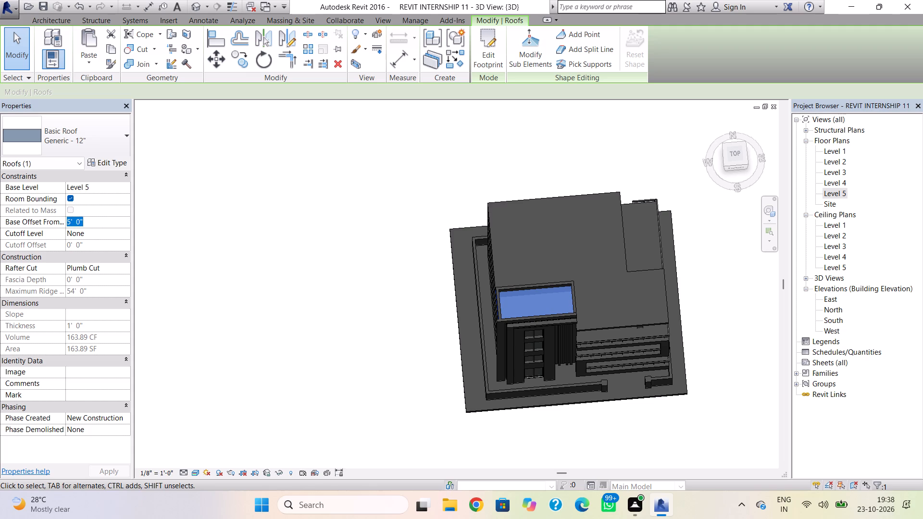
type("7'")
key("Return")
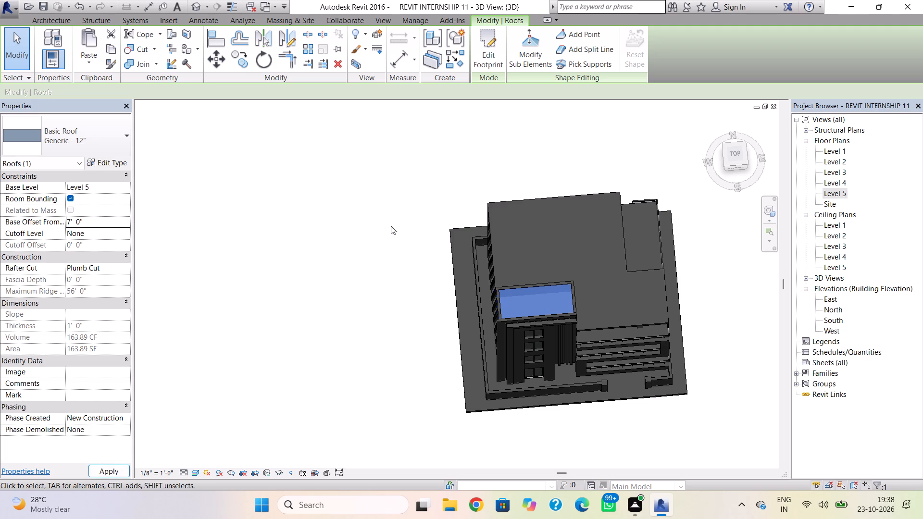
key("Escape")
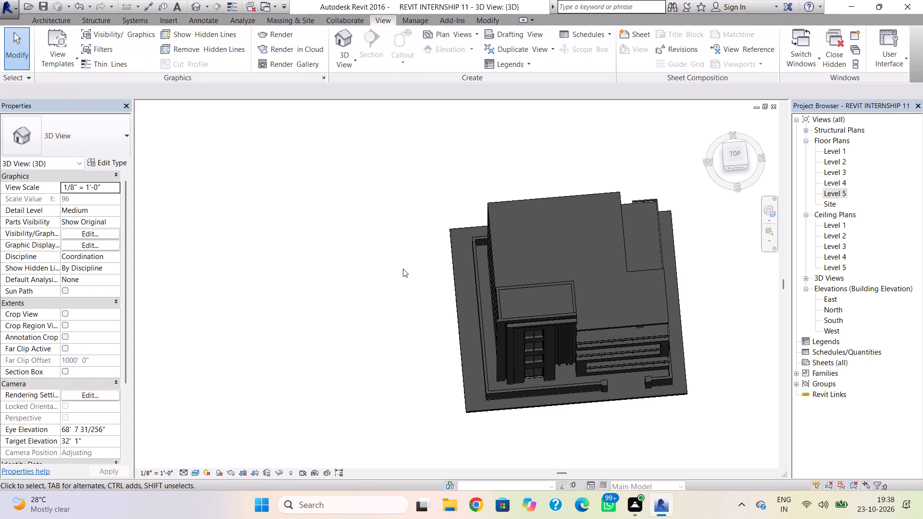
Set the tower roof's Base Offset From Level to 8' 0".
right_click_drag(435, 290, 419, 276, "shift")
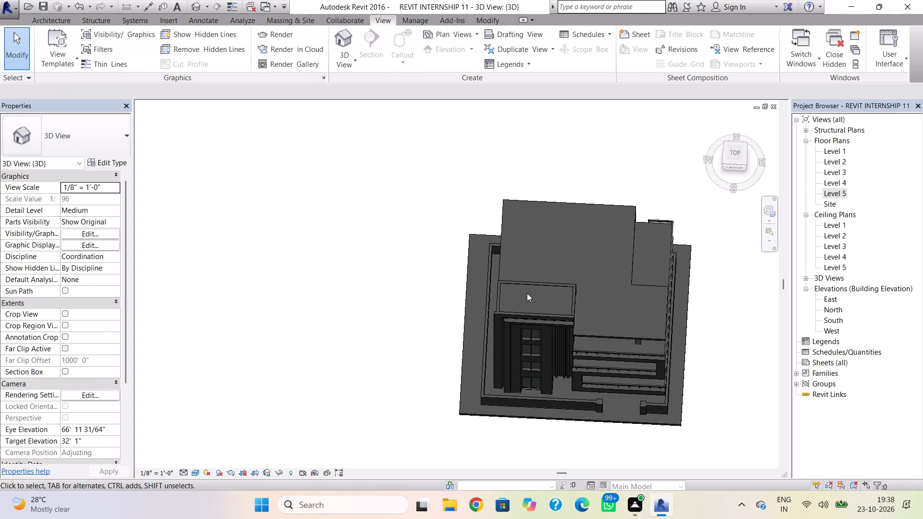
scroll(561, 293, "up", 5)
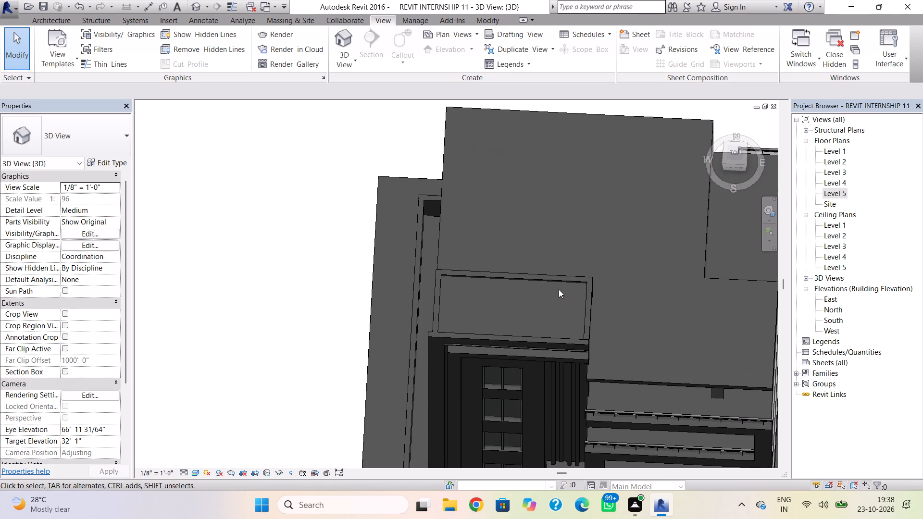
left_click(567, 283)
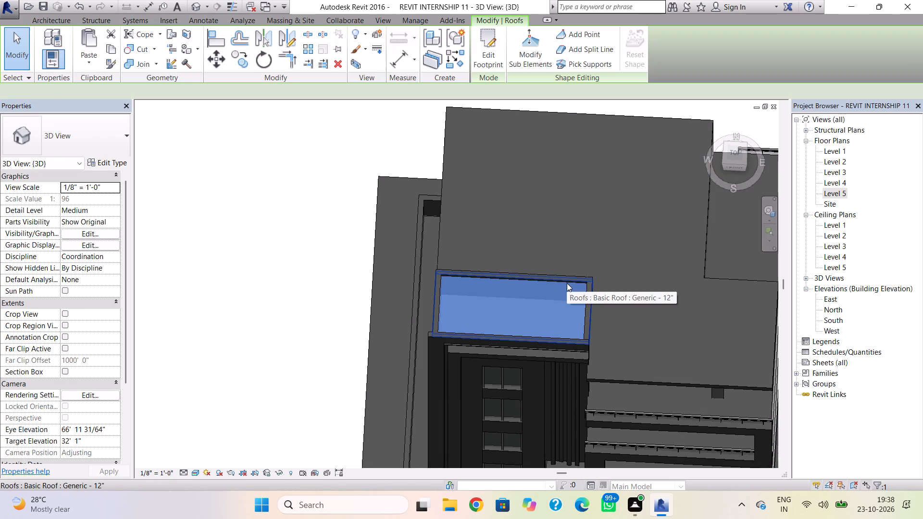
left_click(108, 224)
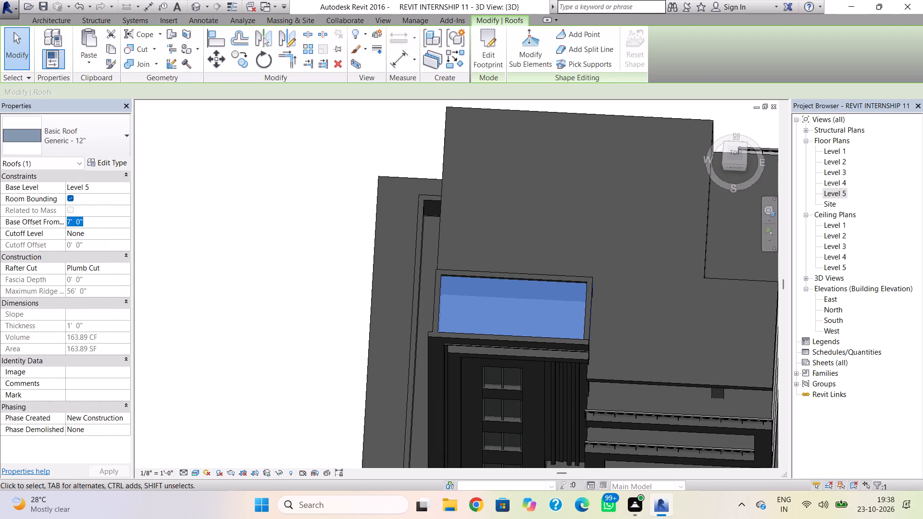
type("8'")
key("Return")
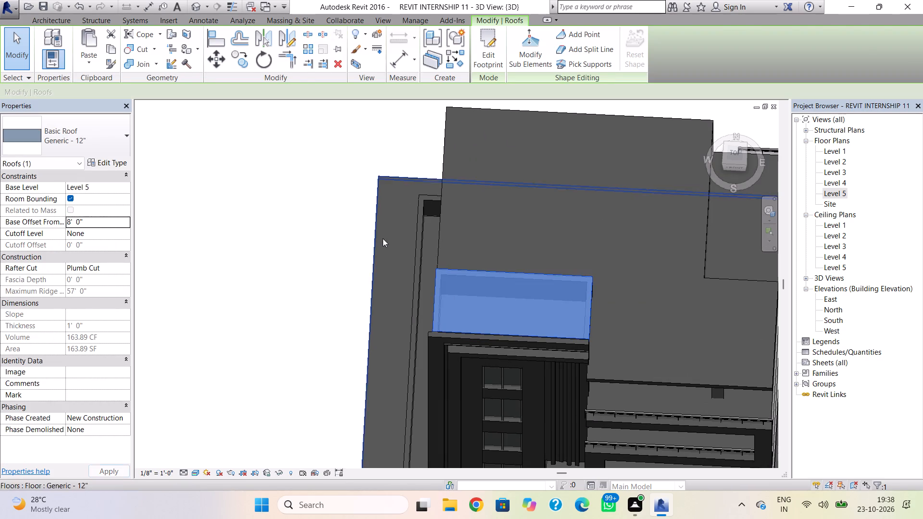
key("Escape")
Save the project with the whole house shown from the front in the 3D view.
right_click_drag(652, 310, 542, 215, "shift")
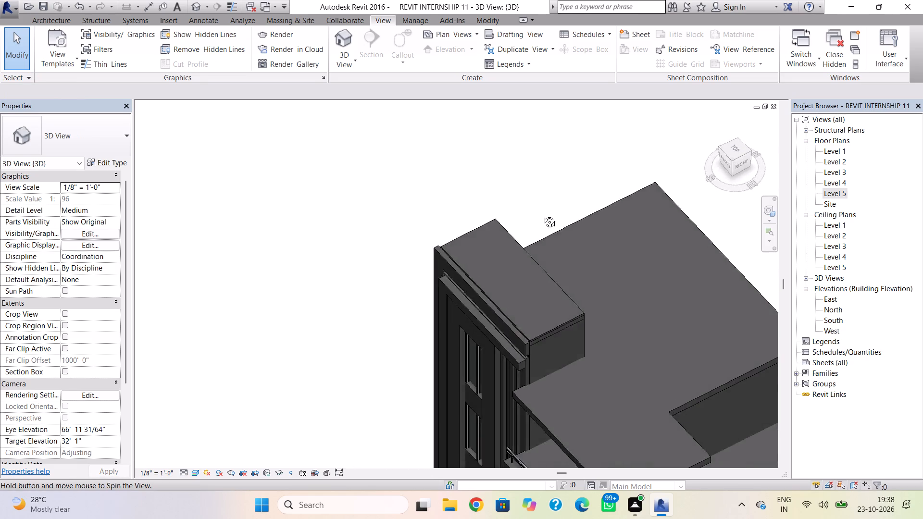
right_click_drag(542, 215, 660, 192, "shift")
scroll(655, 242, "down", 6)
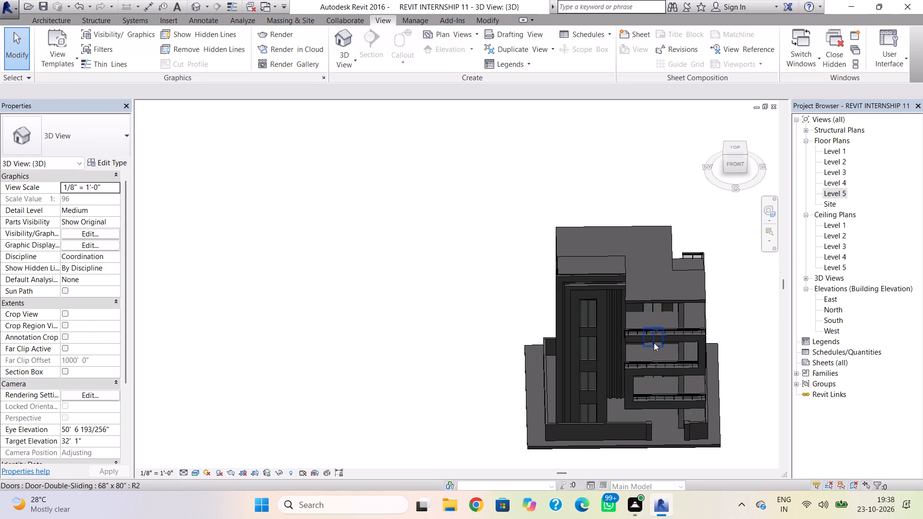
middle_click_drag(596, 398, 543, 340)
scroll(543, 363, "up", 1)
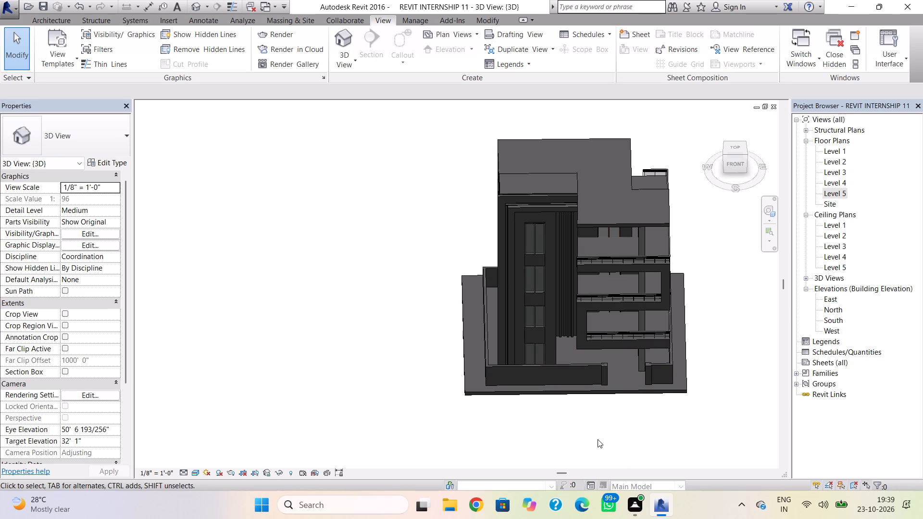
key("ctrl+s")
key("ctrl+a")
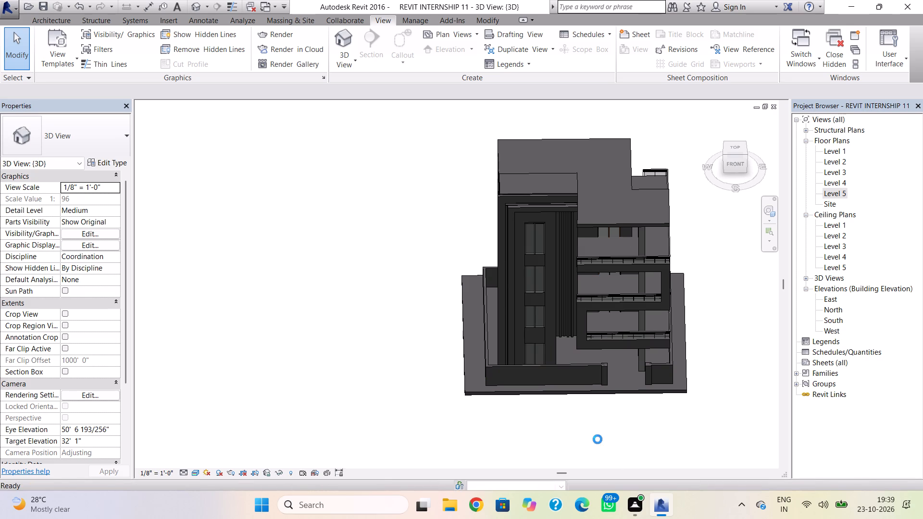
key("ctrl+s")
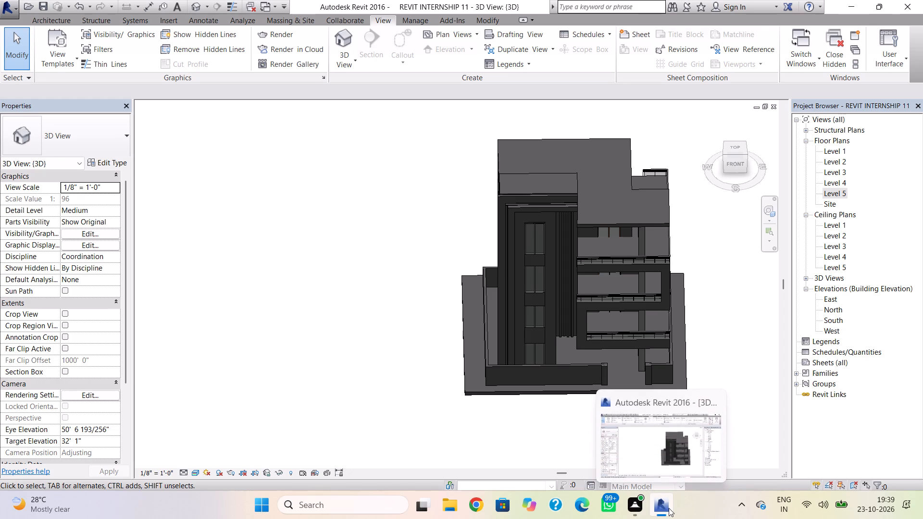
Print the 3D view with Microsoft Print to PDF, saving it in the Desktop folder as REVIT INTERNSHIP 11.
key("p")
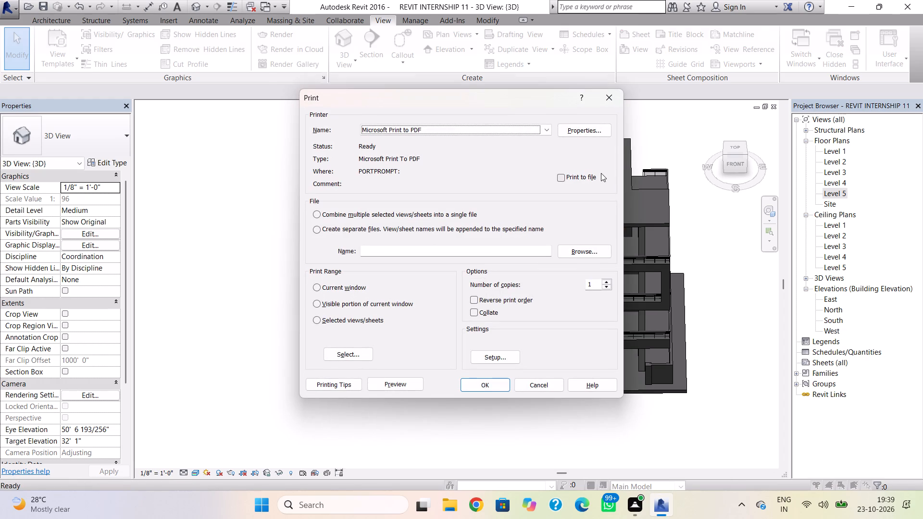
left_click(479, 391)
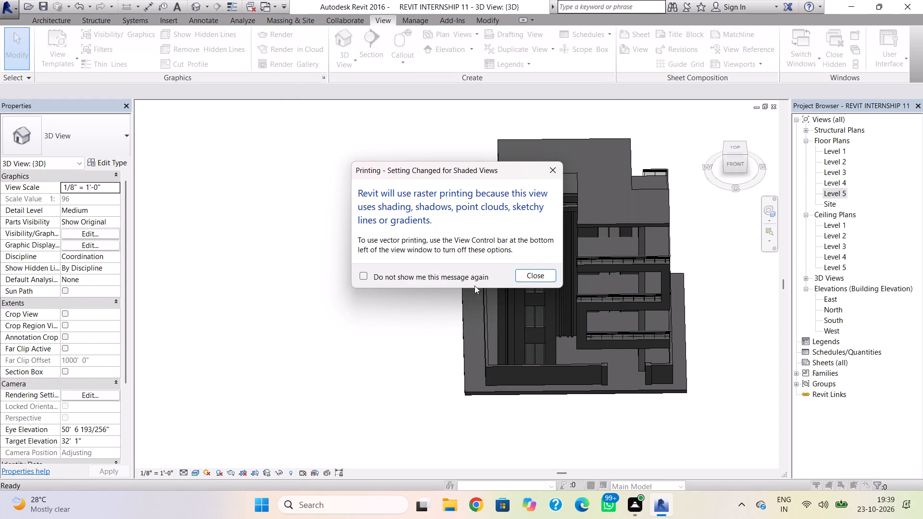
left_click(548, 265)
left_click(544, 275)
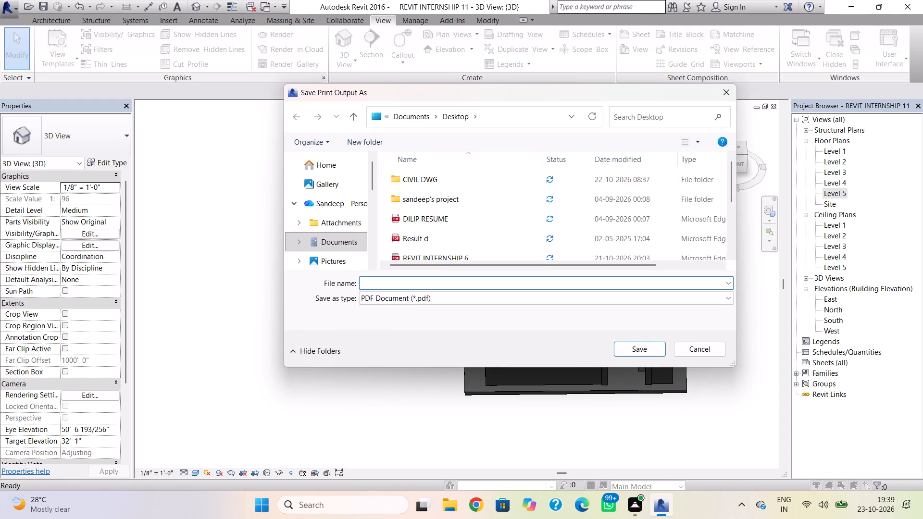
type("REVIT INTERNSHIP")
key("space")
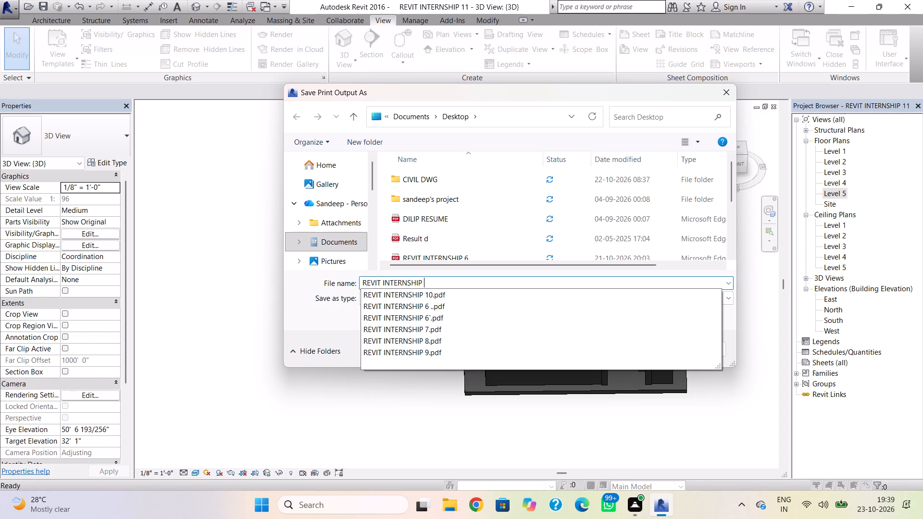
type("11")
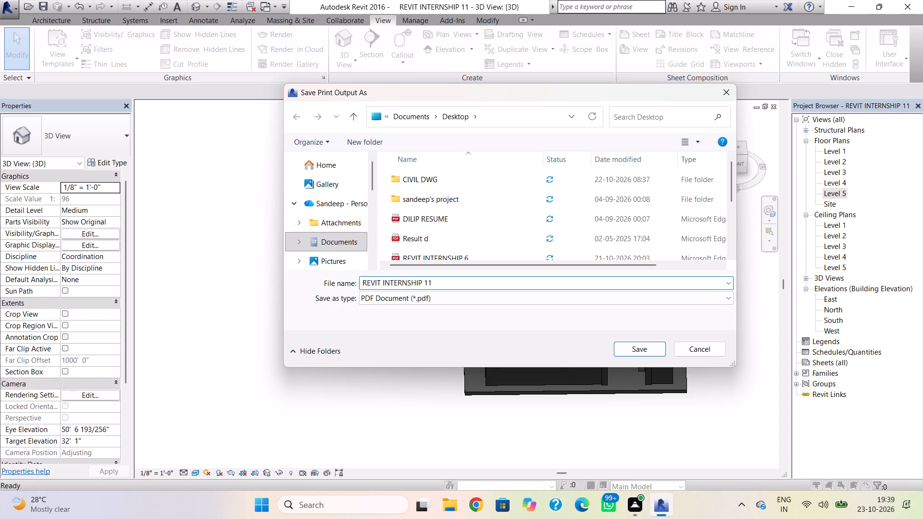
left_click(634, 349)
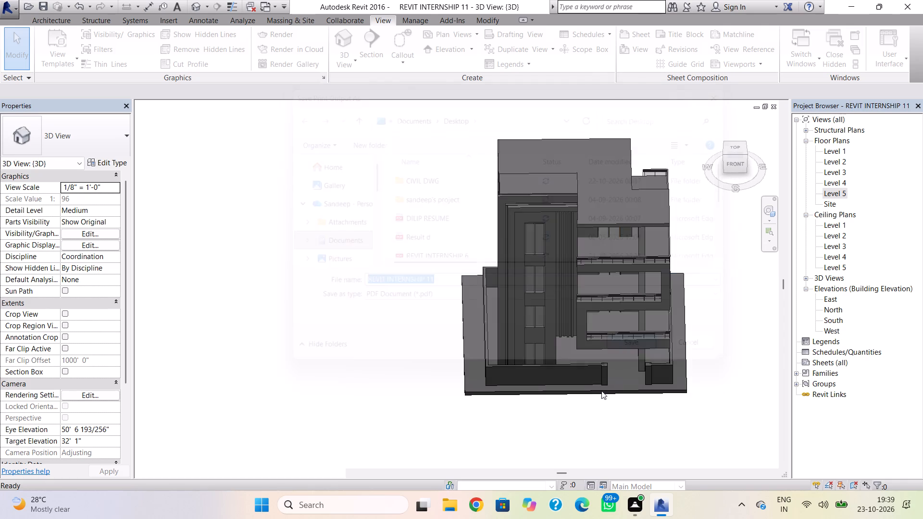